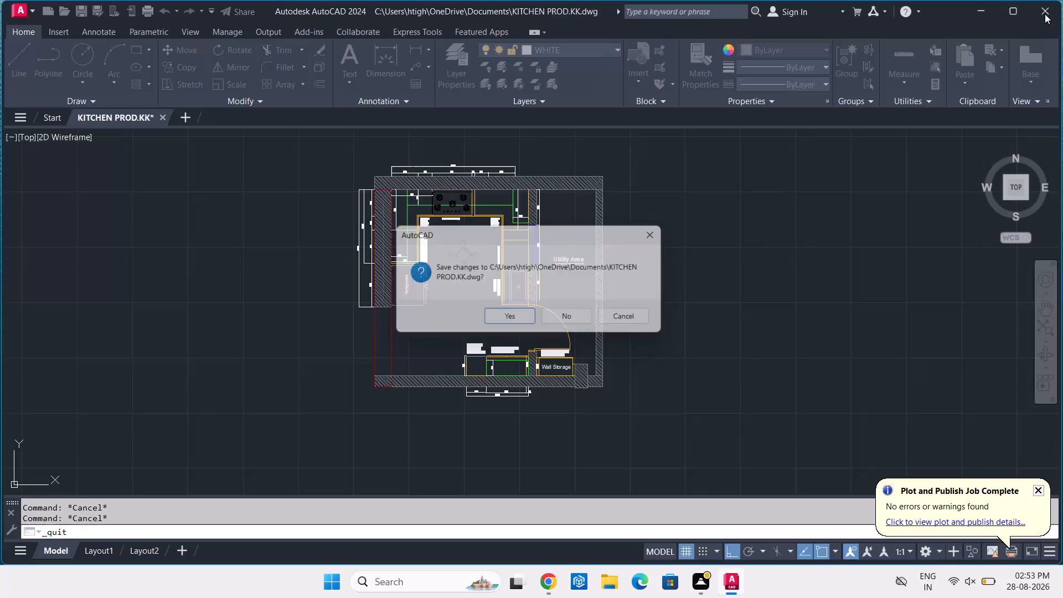
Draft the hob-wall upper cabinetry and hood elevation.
Save the changes to the KITCHEN PROD.KK drawing while quitting the application.
{"action": "left_click", "coordinate": [509, 317]}
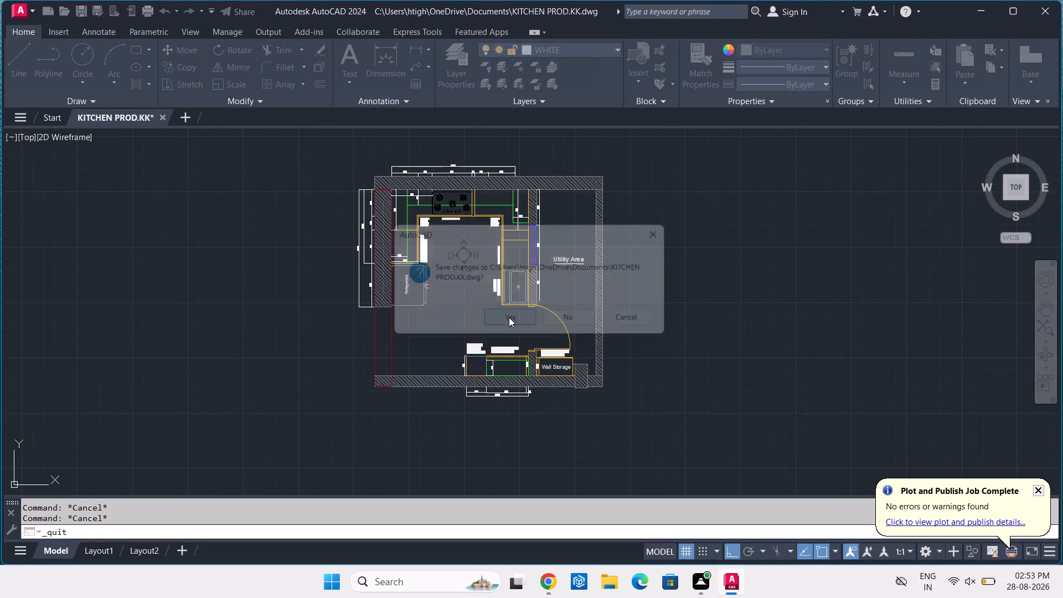
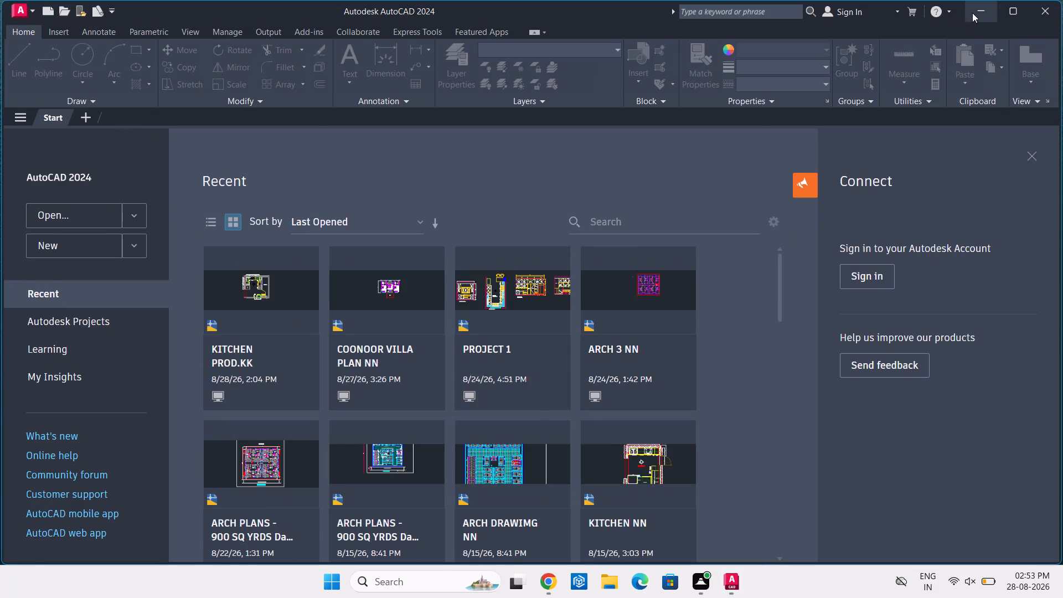
Minimize the AutoCAD window to return to the desktop.
{"action": "left_click", "coordinate": [972, 13]}
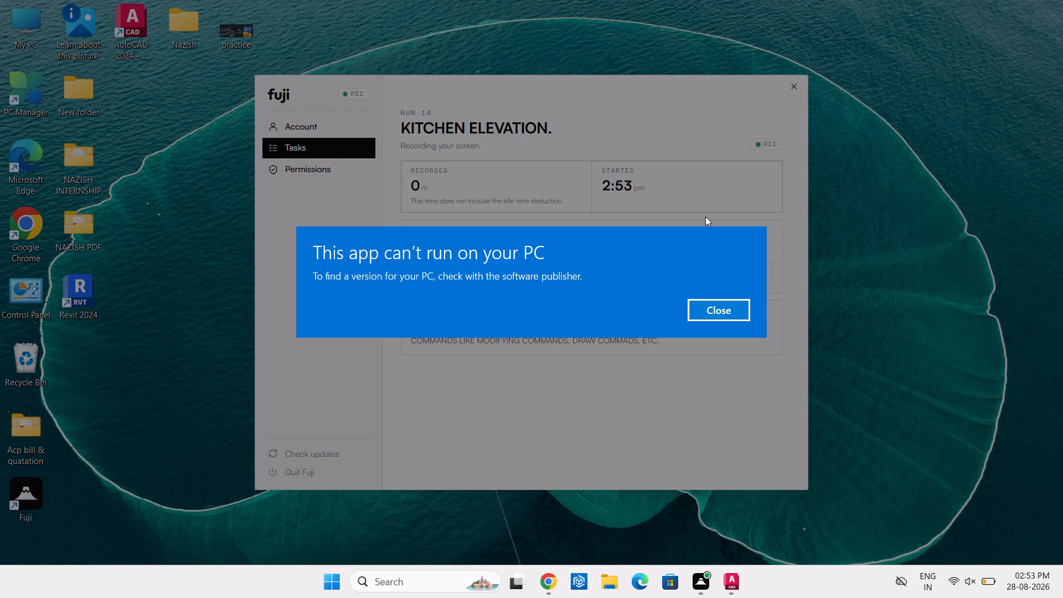
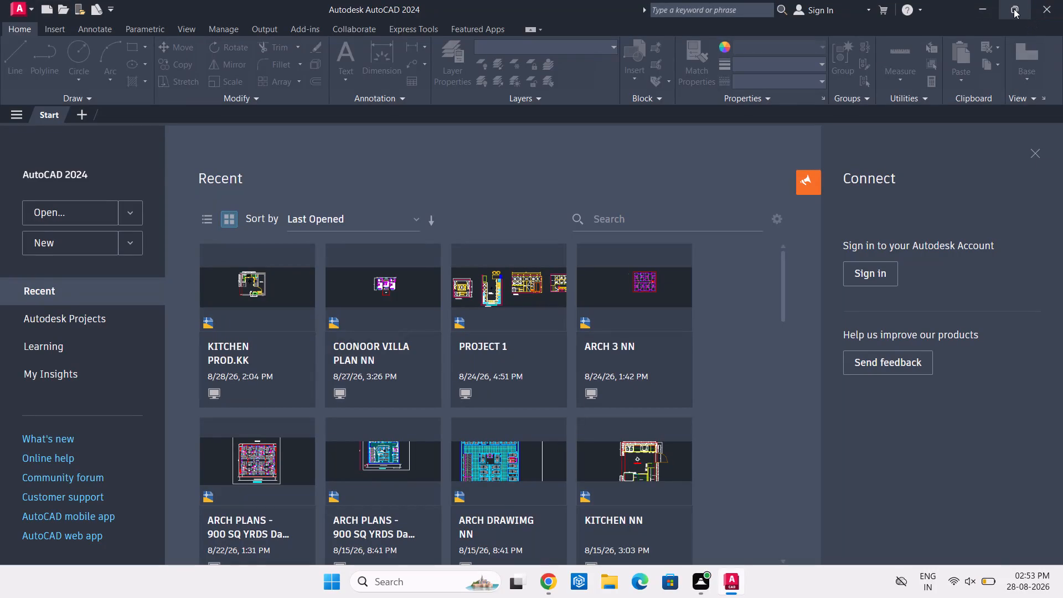
Restore the maximized AutoCAD window down to its windowed size.
{"action": "left_click", "coordinate": [1014, 9]}
{"action": "left_click", "coordinate": [1014, 9]}
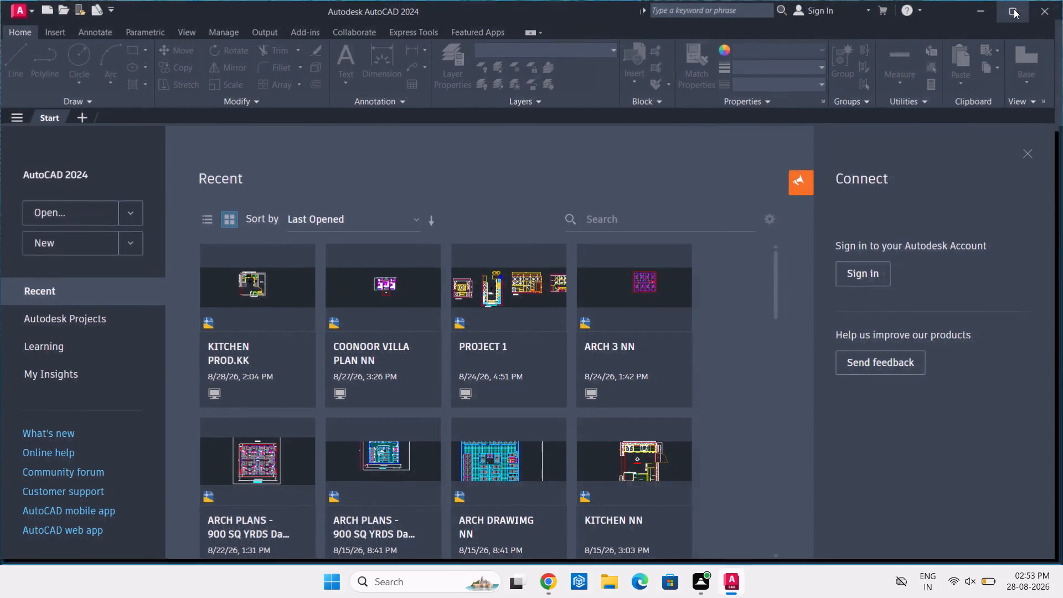
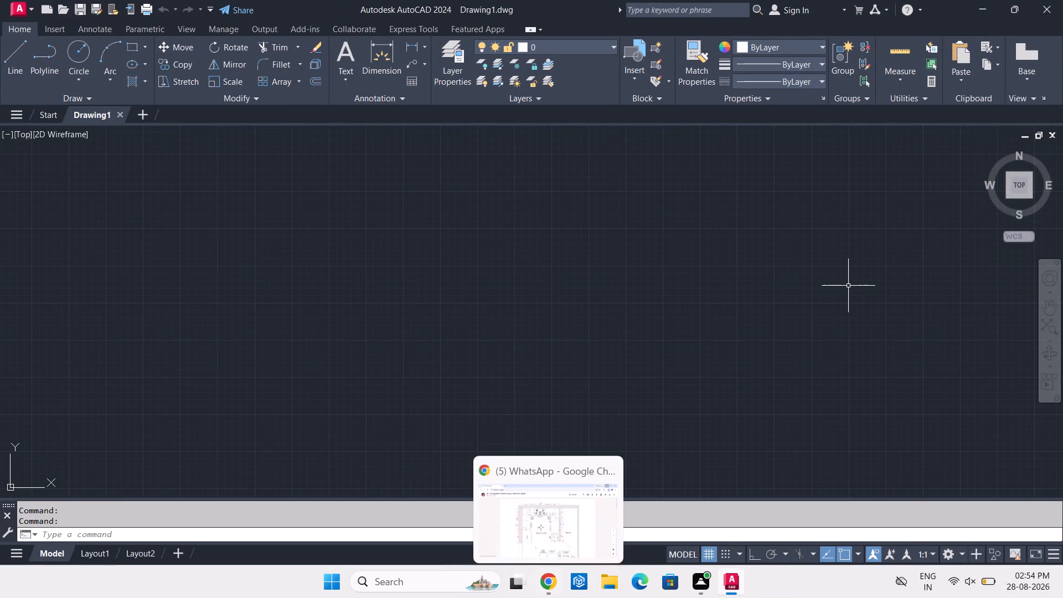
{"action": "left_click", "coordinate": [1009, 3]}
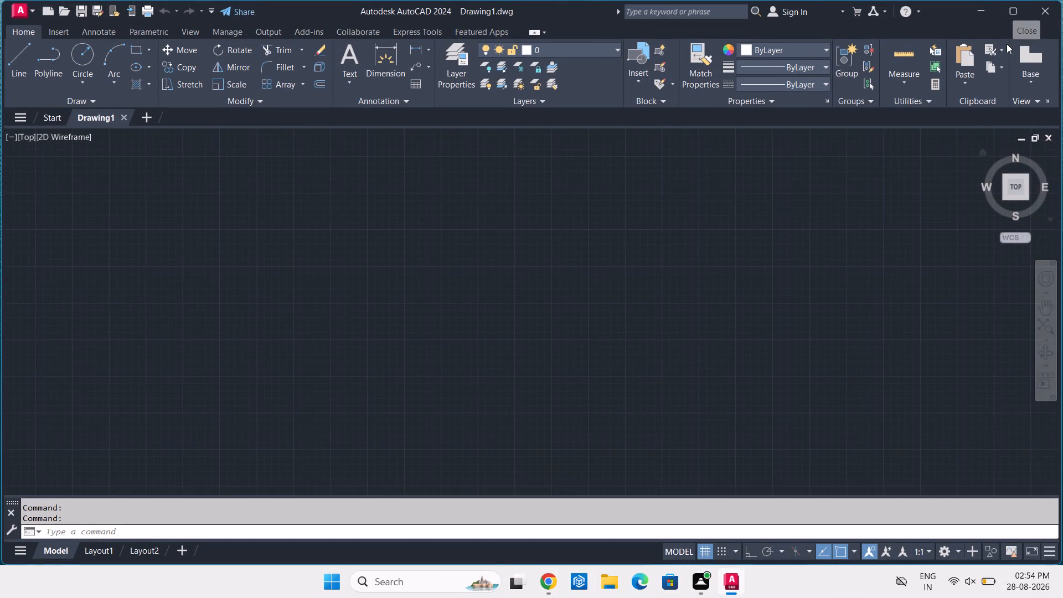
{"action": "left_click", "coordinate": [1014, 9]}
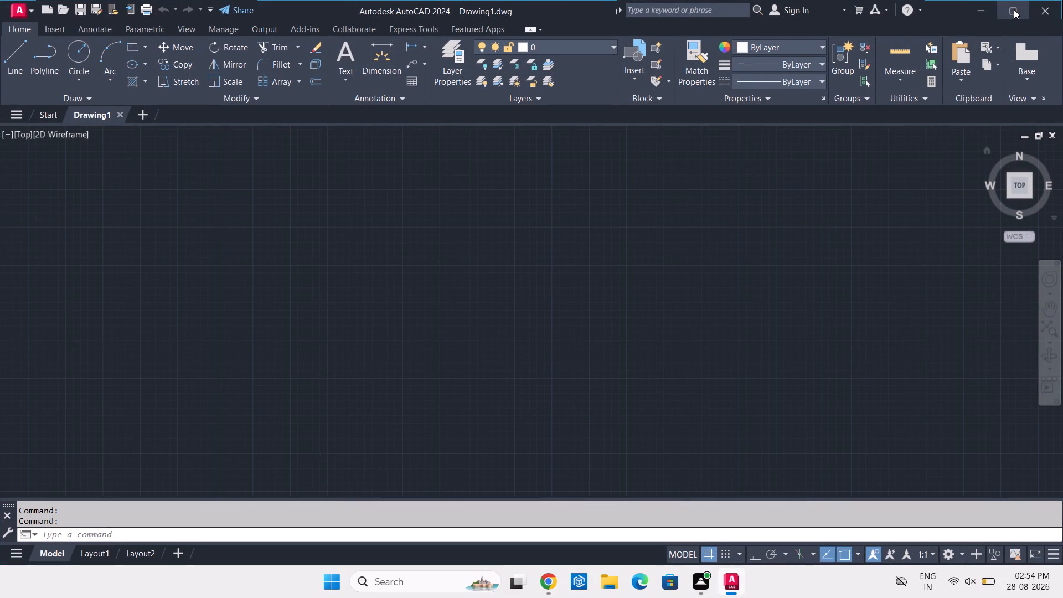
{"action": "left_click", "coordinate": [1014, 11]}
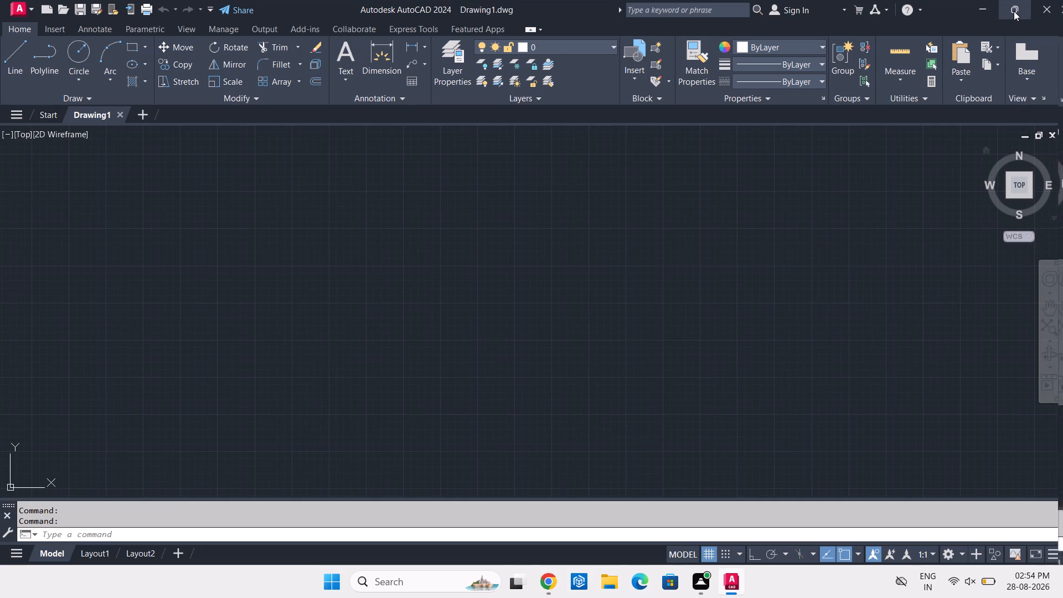
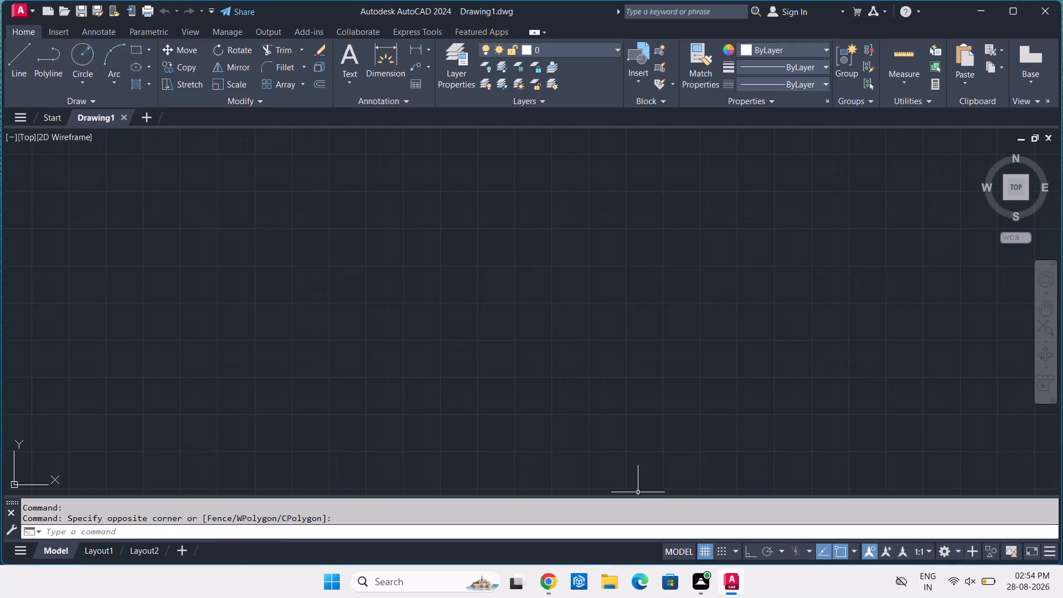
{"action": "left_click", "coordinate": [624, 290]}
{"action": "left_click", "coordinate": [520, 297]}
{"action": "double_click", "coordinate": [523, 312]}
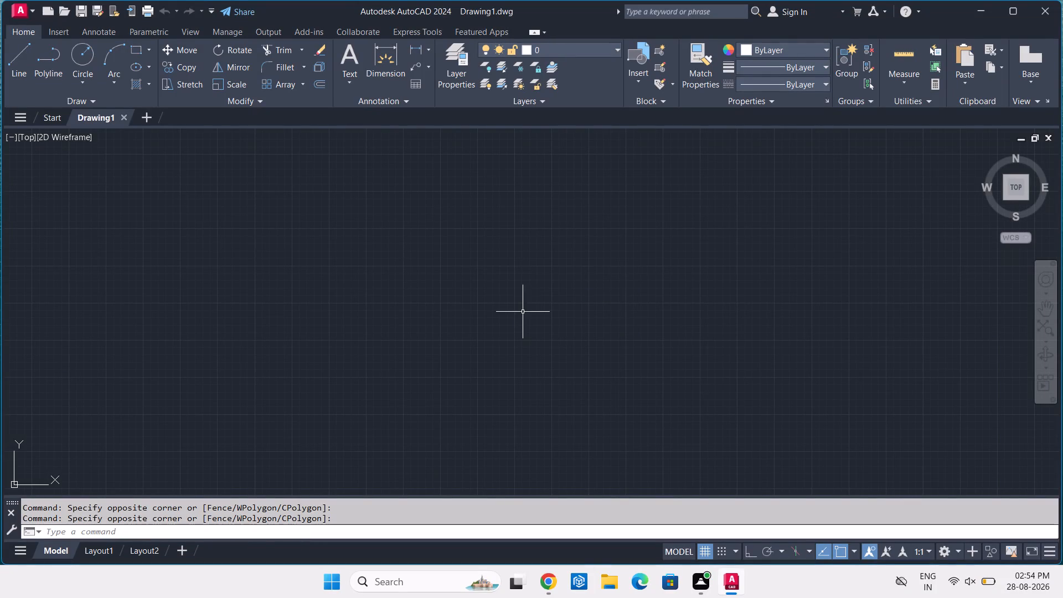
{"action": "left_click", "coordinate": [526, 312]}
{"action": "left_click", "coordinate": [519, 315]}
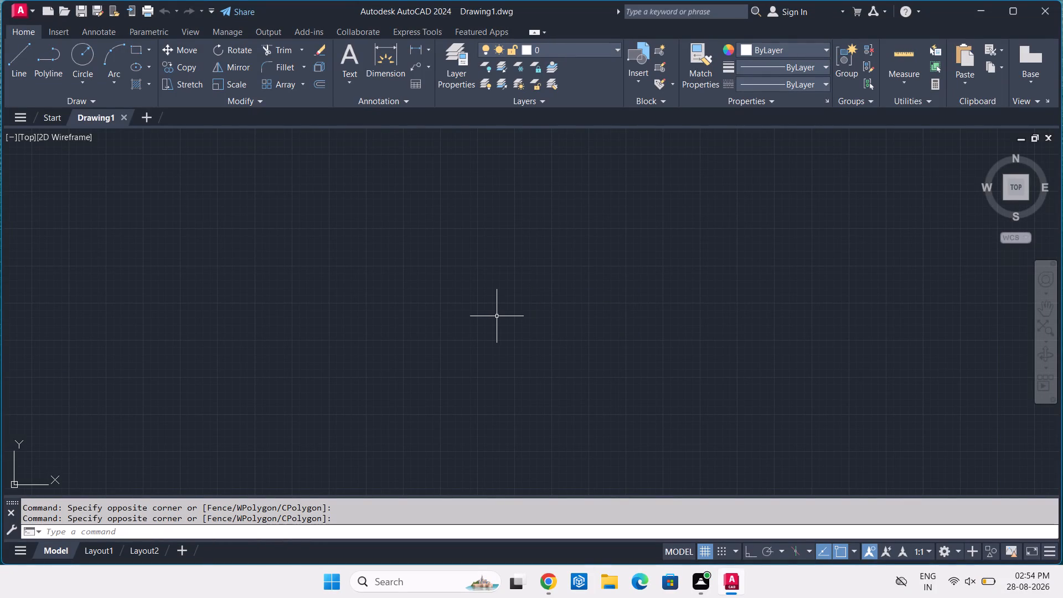
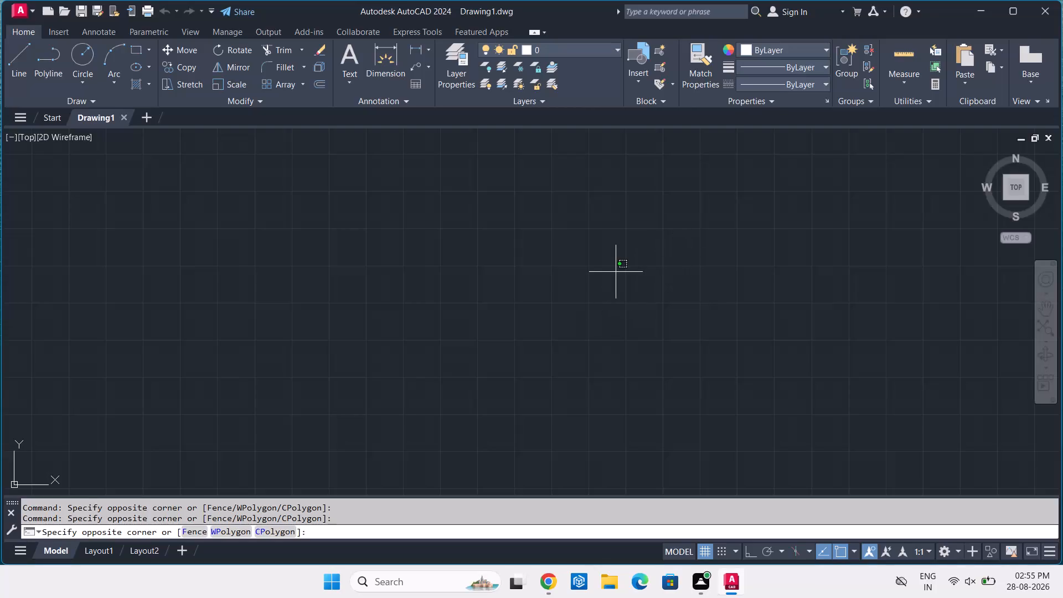
With Ortho on, start a horizontal line chain in the empty drawing, running right with consecutive segments of 250, 350 and 40.
{"action": "left_click", "coordinate": [616, 272]}
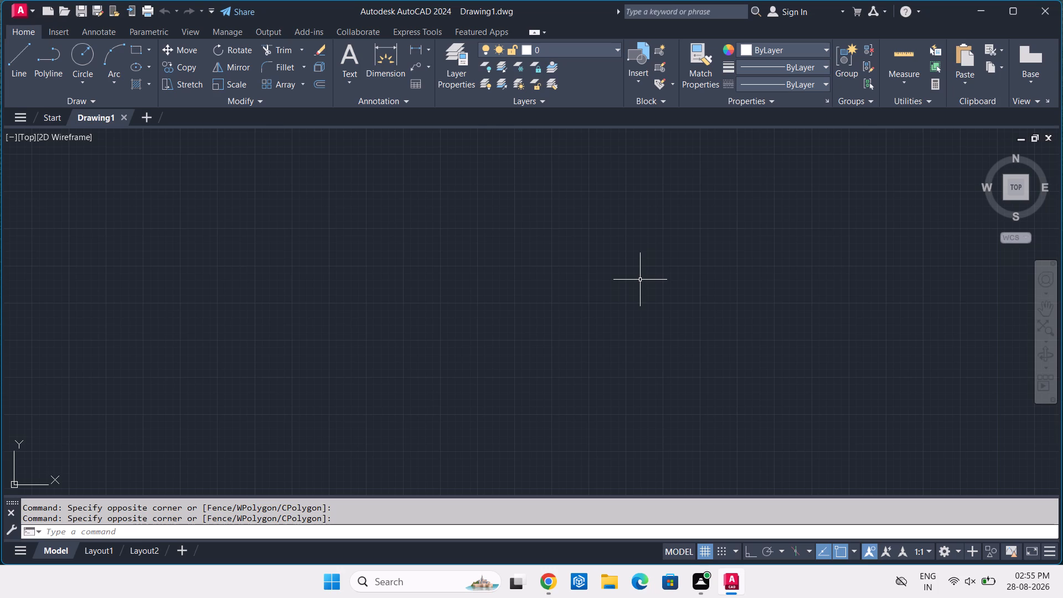
{"action": "scroll", "coordinate": [538, 308], "scroll_direction": "up", "scroll_amount": 1}
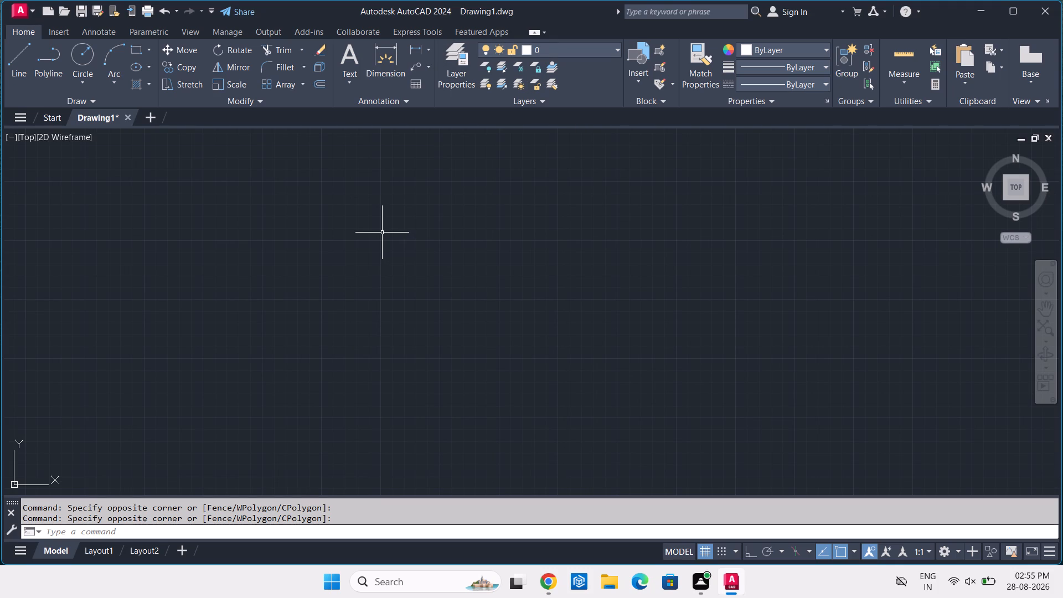
{"action": "type", "text": "L"}
{"action": "key", "text": "space"}
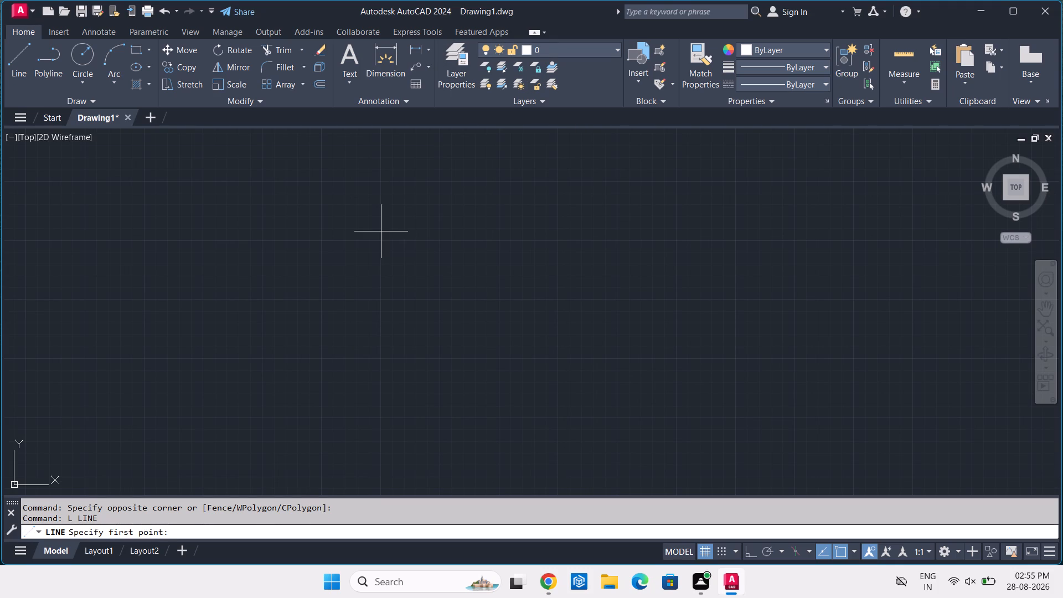
{"action": "key", "text": "F8"}
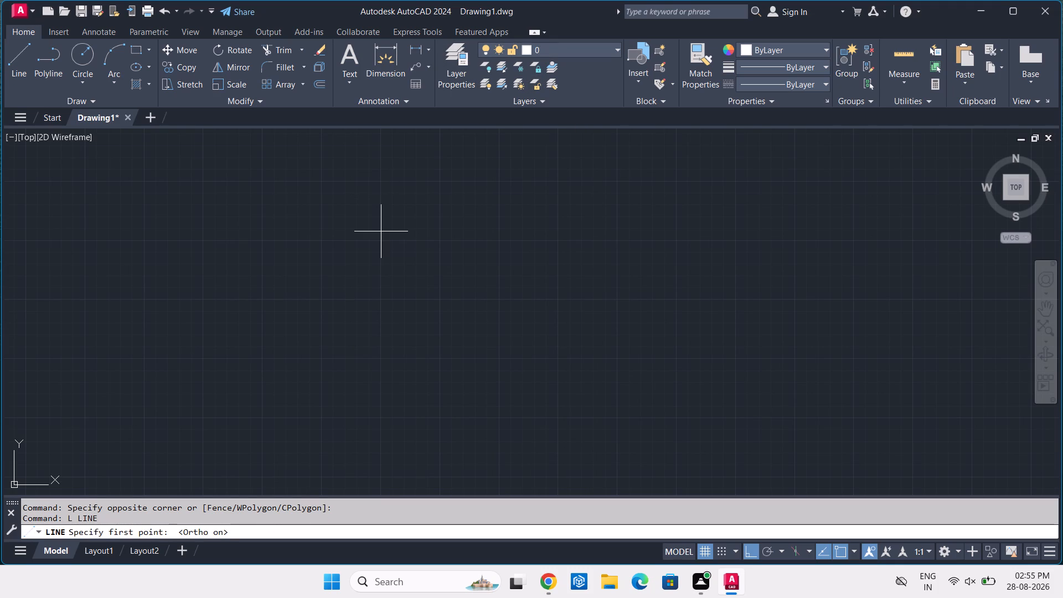
{"action": "left_click", "coordinate": [202, 179]}
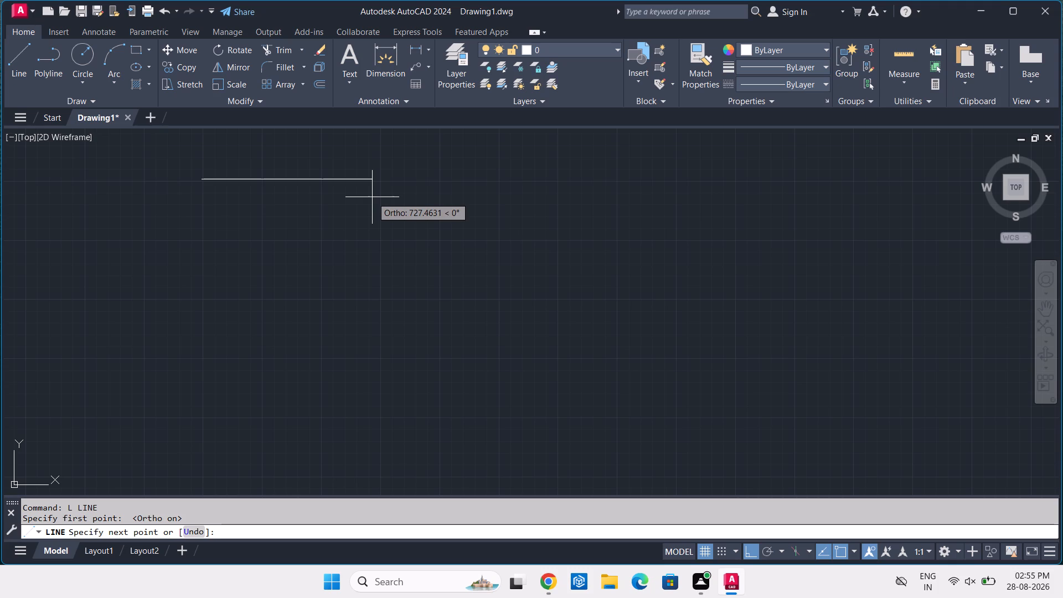
{"action": "type", "text": "250"}
{"action": "key", "text": "Return"}
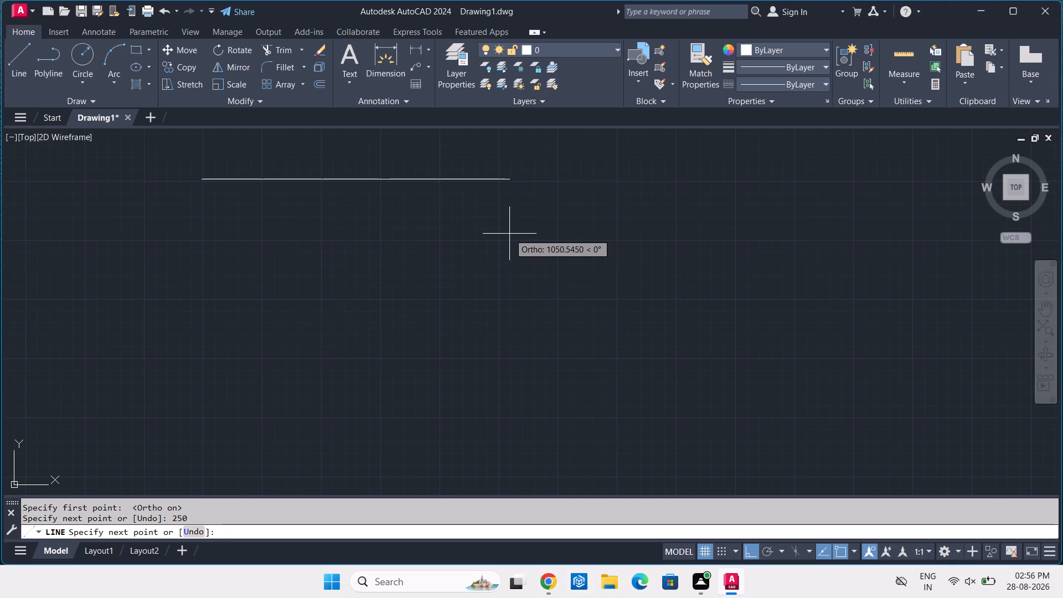
{"action": "type", "text": "350"}
{"action": "key", "text": "Return"}
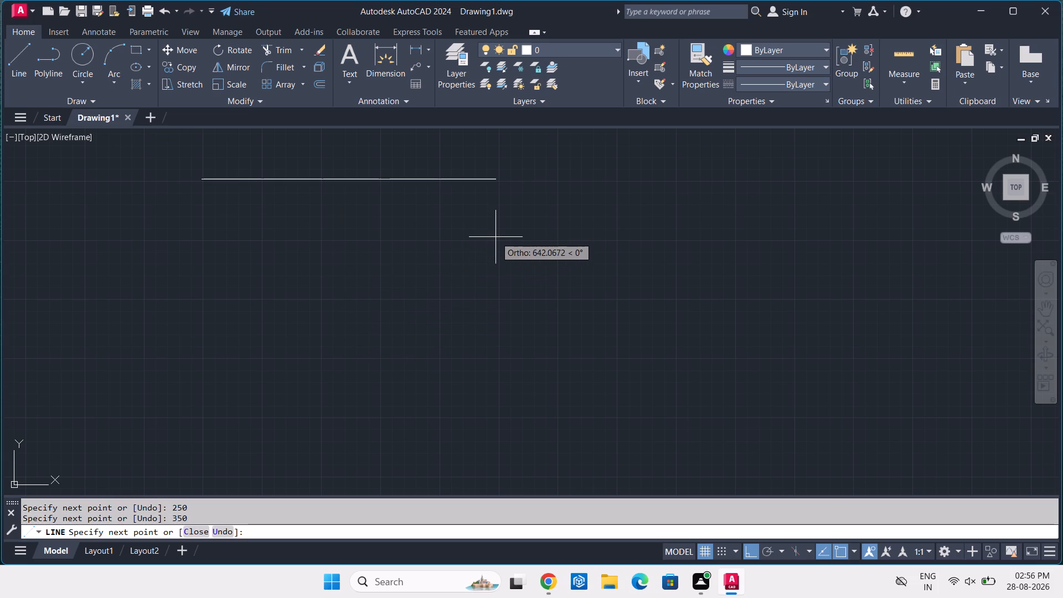
{"action": "type", "text": "40"}
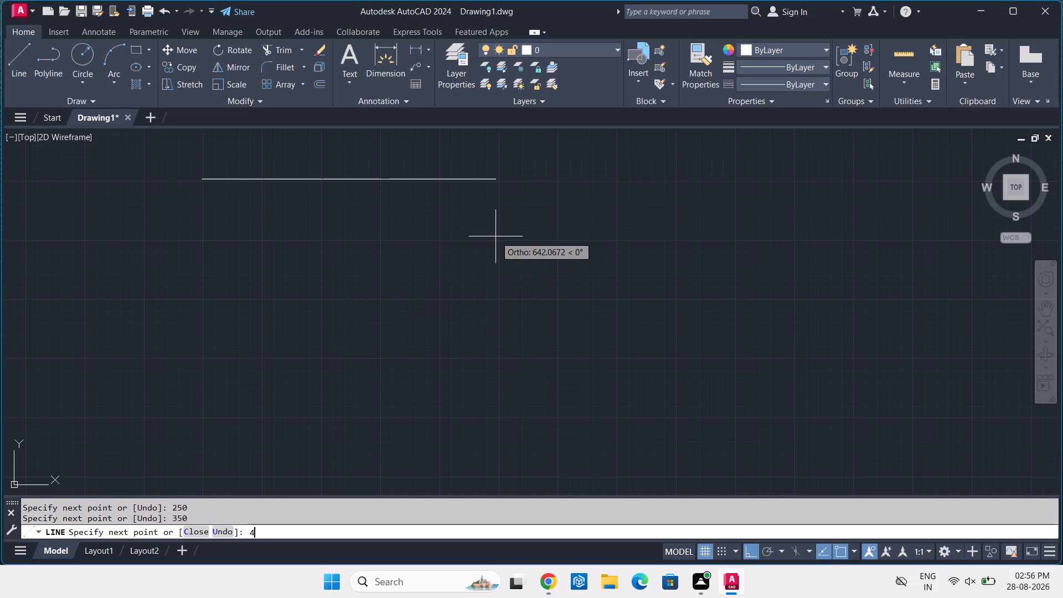
{"action": "key", "text": "Return"}
Continue the horizontal line chain to the right with consecutive segments of 500, 940 and 550.
{"action": "middle_click_drag", "start_coordinate": [641, 209], "coordinate": [558, 218]}
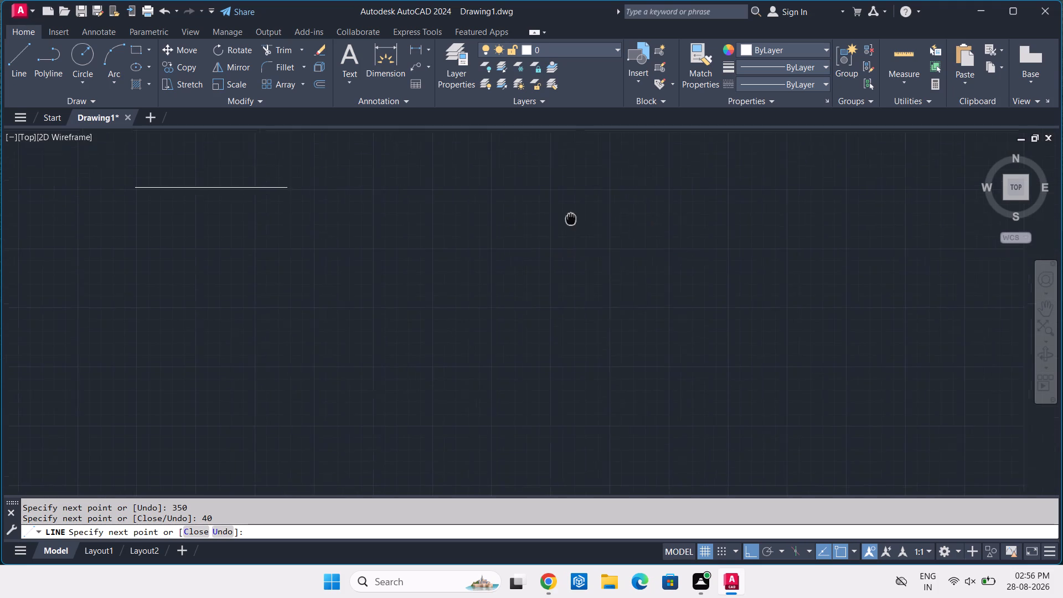
{"action": "middle_click_drag", "start_coordinate": [558, 218], "coordinate": [457, 229]}
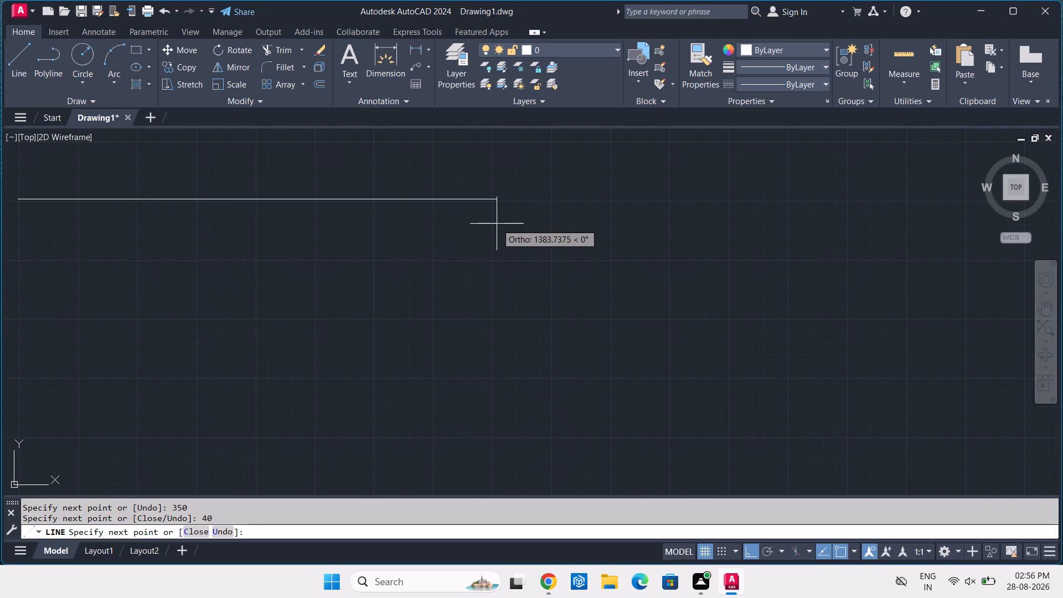
{"action": "type", "text": "500"}
{"action": "key", "text": "Return"}
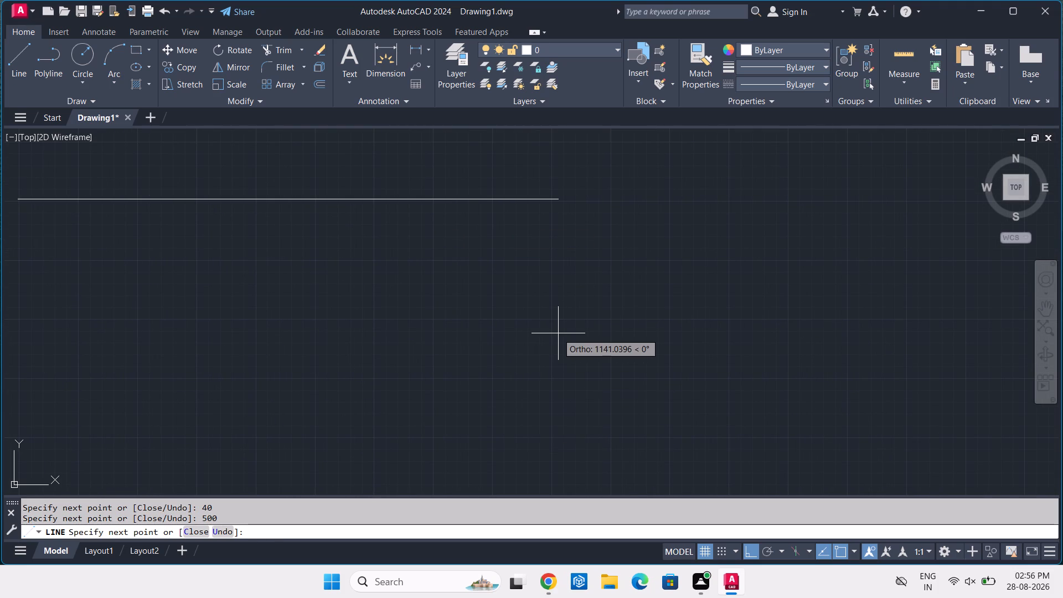
{"action": "middle_click_drag", "start_coordinate": [556, 331], "coordinate": [390, 324]}
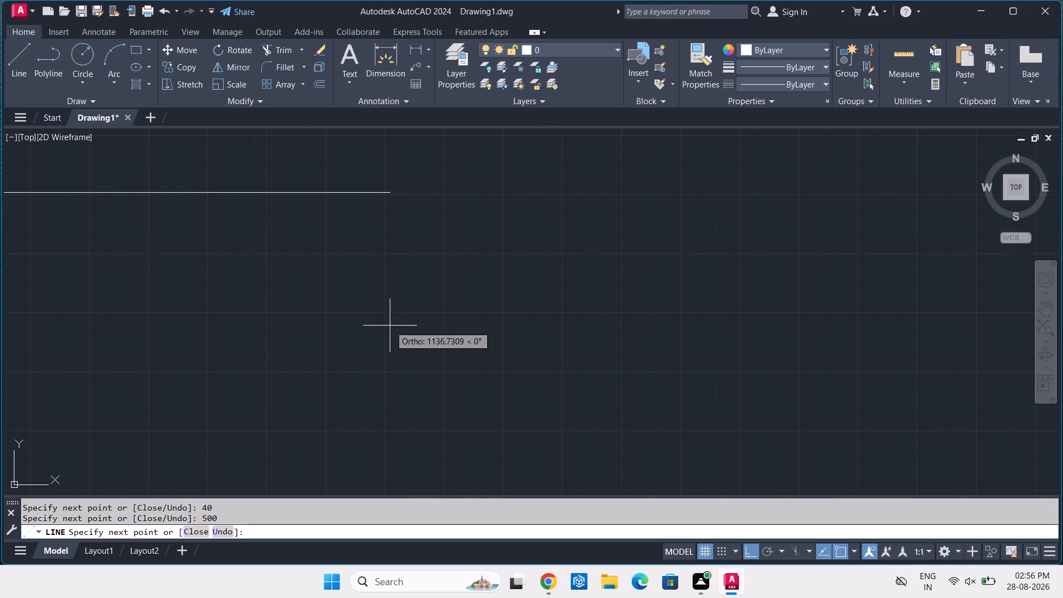
{"action": "type", "text": "940"}
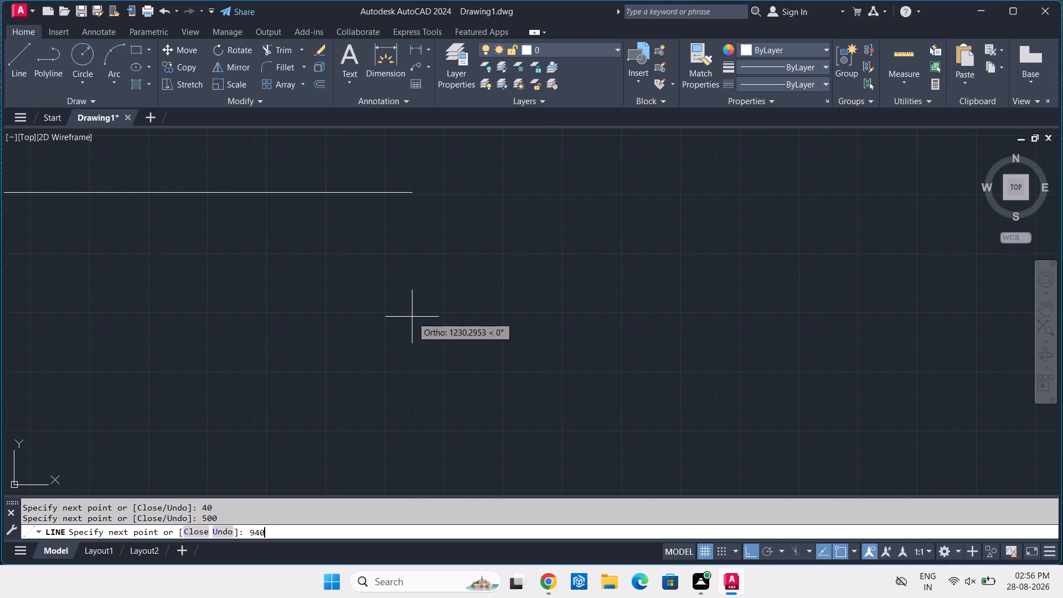
{"action": "key", "text": "Return"}
{"action": "middle_click_drag", "start_coordinate": [534, 240], "coordinate": [531, 240]}
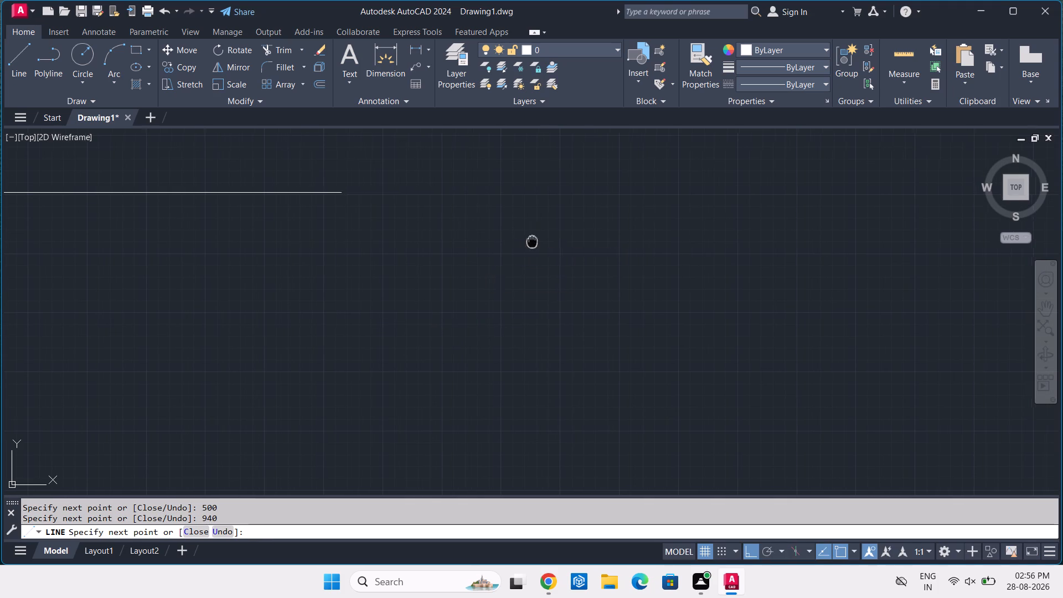
{"action": "middle_click_drag", "start_coordinate": [531, 240], "coordinate": [328, 290]}
{"action": "scroll", "coordinate": [328, 290], "scroll_direction": "up", "scroll_amount": 1}
{"action": "type", "text": "550"}
{"action": "key", "text": "Return"}
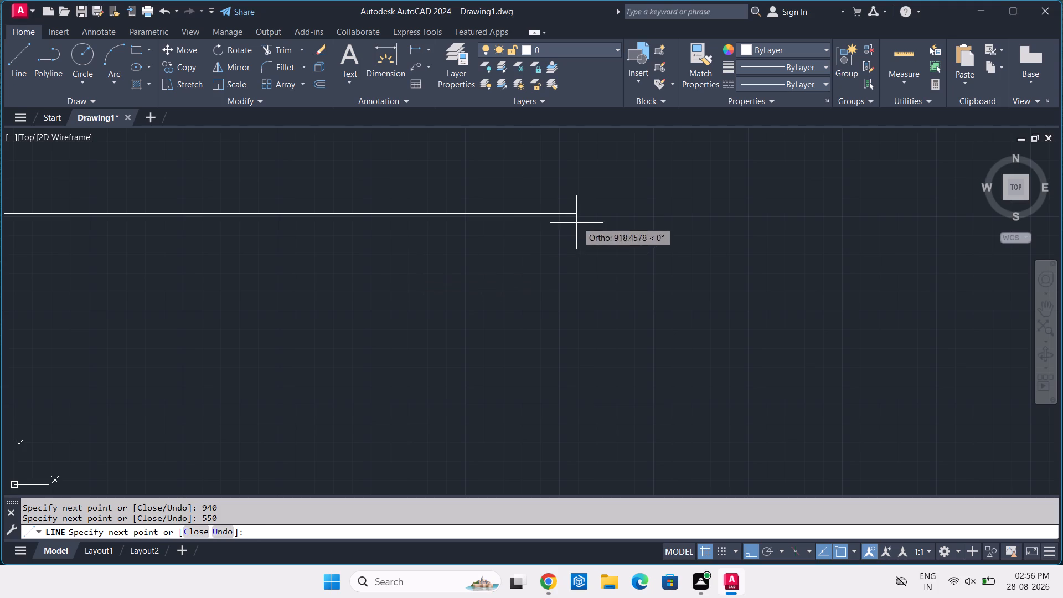
Extend the horizontal run further right with consecutive segments of 50, 350 and 150.
{"action": "middle_click_drag", "start_coordinate": [576, 221], "coordinate": [496, 221]}
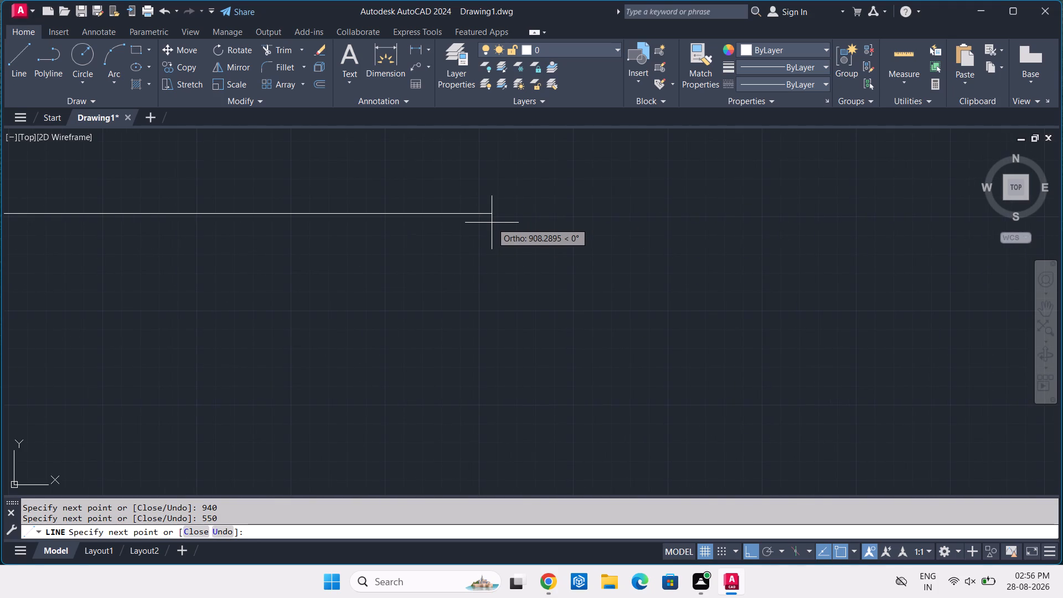
{"action": "type", "text": "50"}
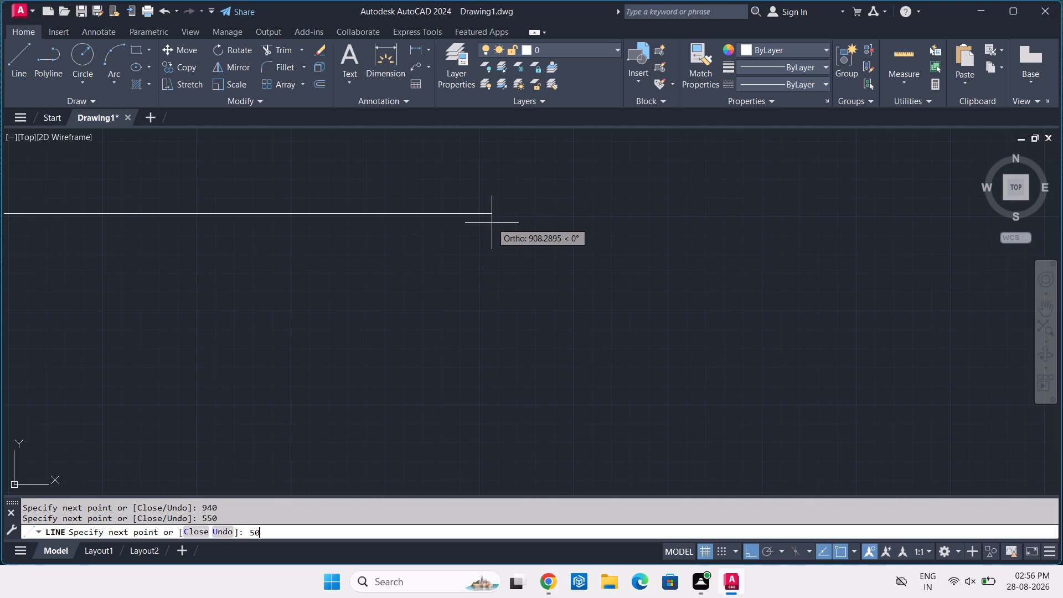
{"action": "key", "text": "Return"}
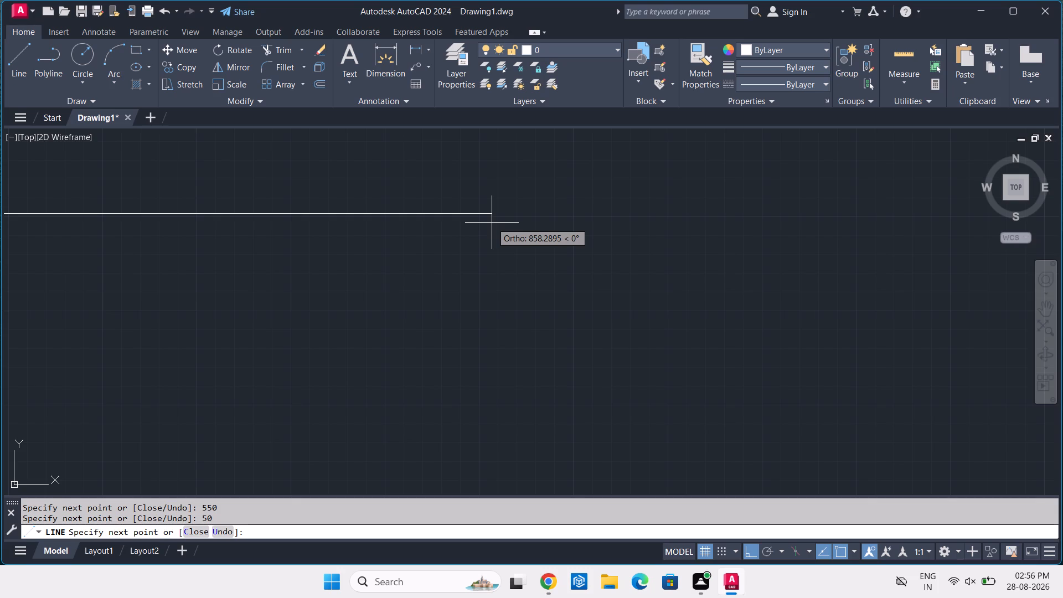
{"action": "middle_click_drag", "start_coordinate": [491, 223], "coordinate": [337, 224]}
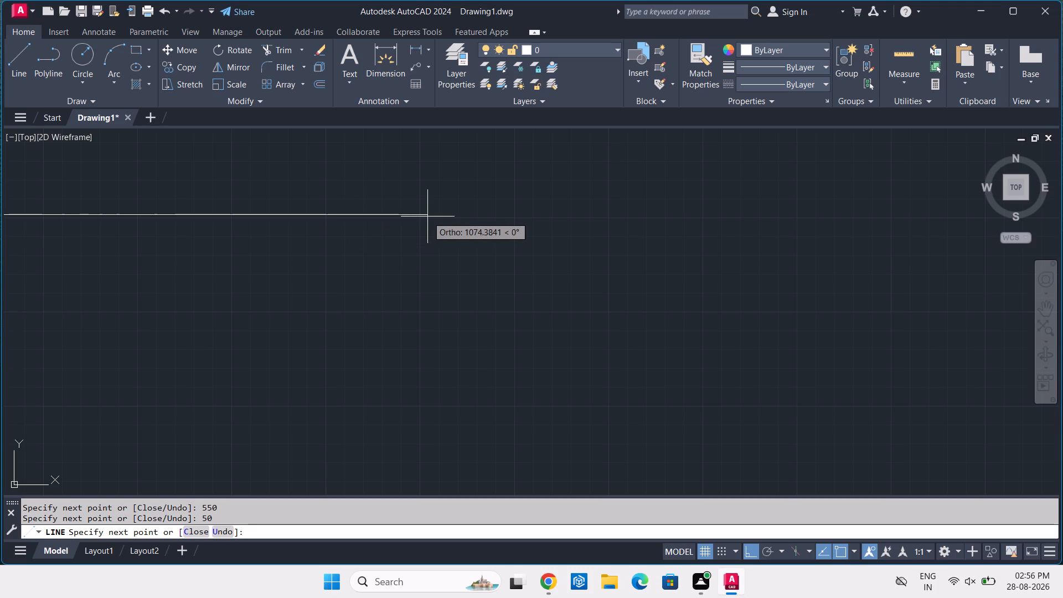
{"action": "type", "text": "350"}
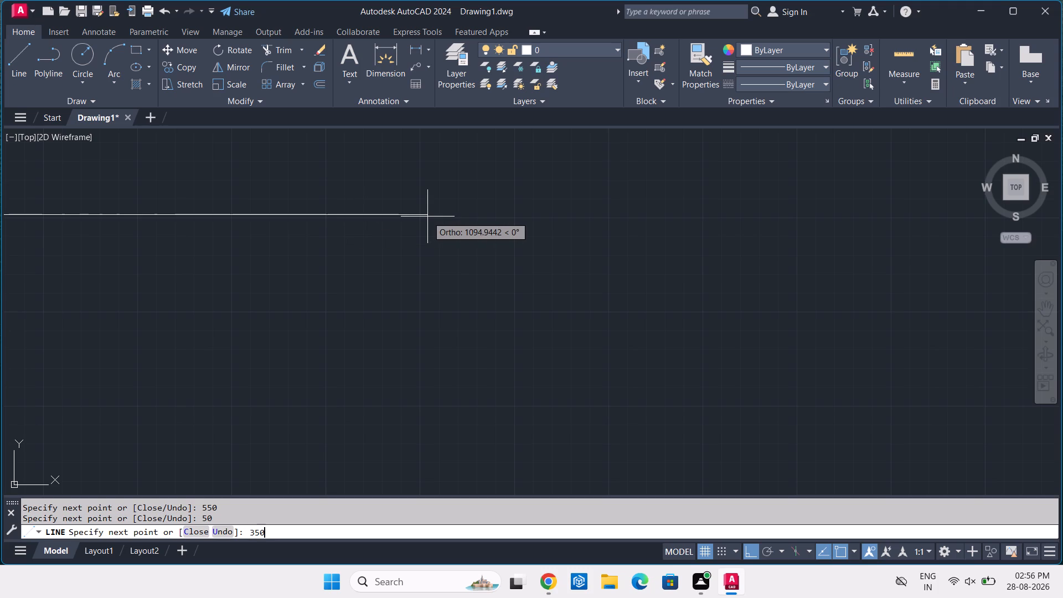
{"action": "key", "text": "Return"}
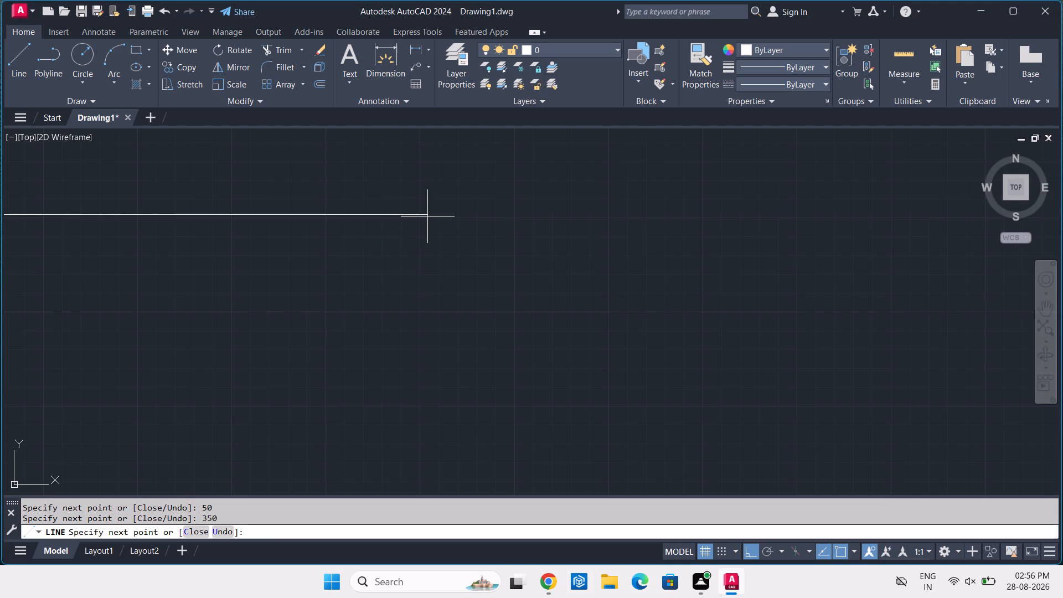
{"action": "type", "text": "150"}
{"action": "key", "text": "Return"}
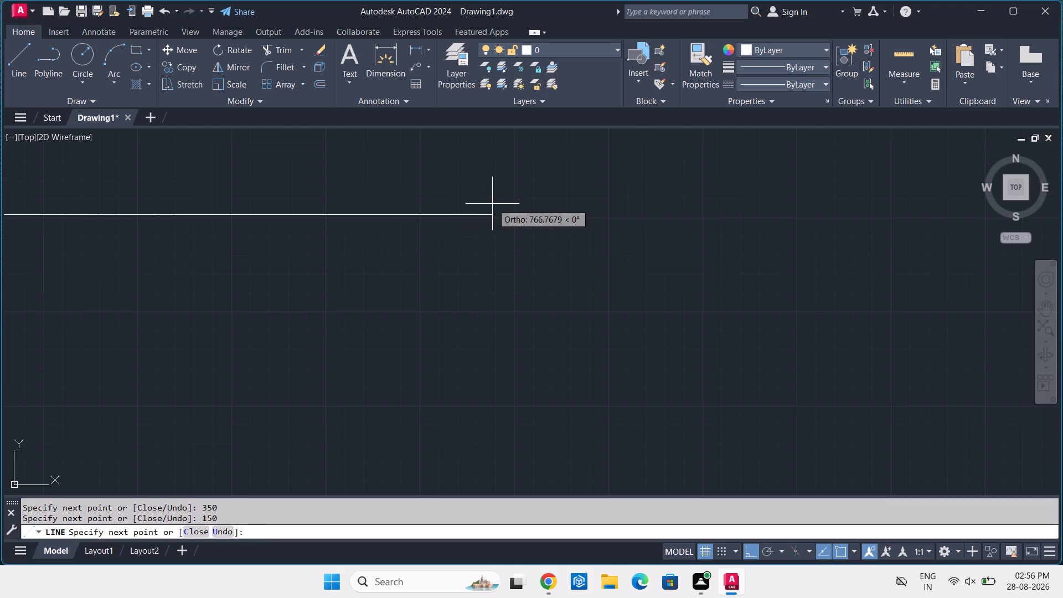
Turn the line chain straight down from the run's right end and draw segments of 40, 600, 600 and 600.
{"action": "scroll", "coordinate": [492, 204], "scroll_direction": "down", "scroll_amount": 2}
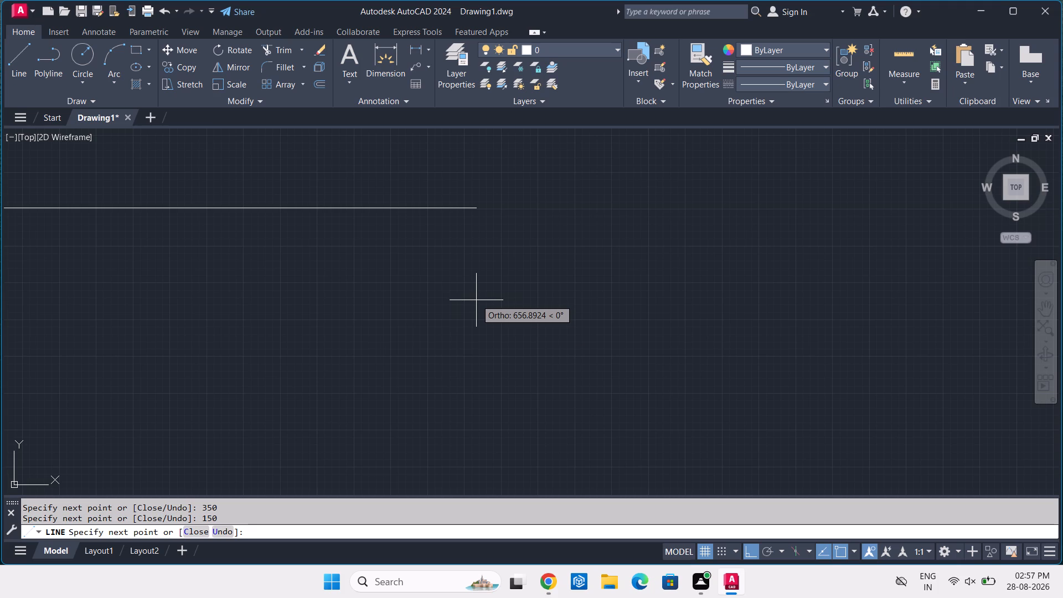
{"action": "type", "text": "40"}
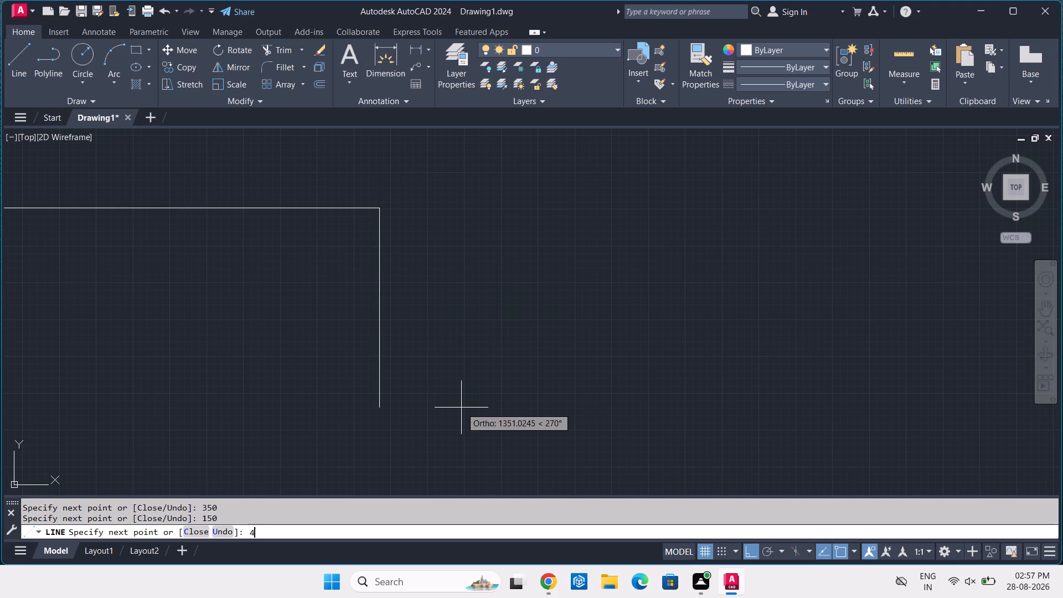
{"action": "key", "text": "Return"}
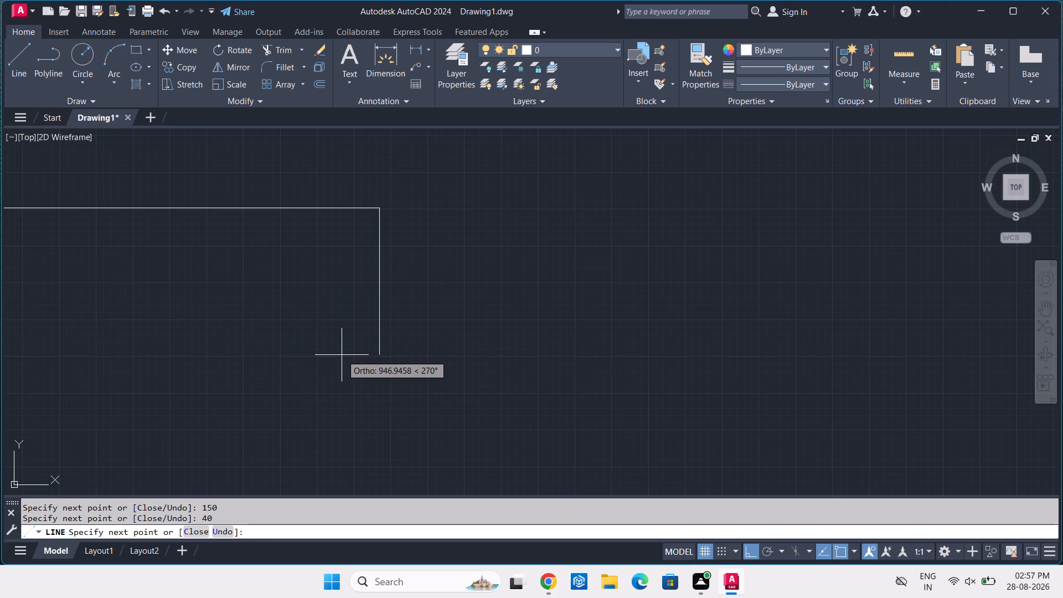
{"action": "type", "text": "600"}
{"action": "key", "text": "Return"}
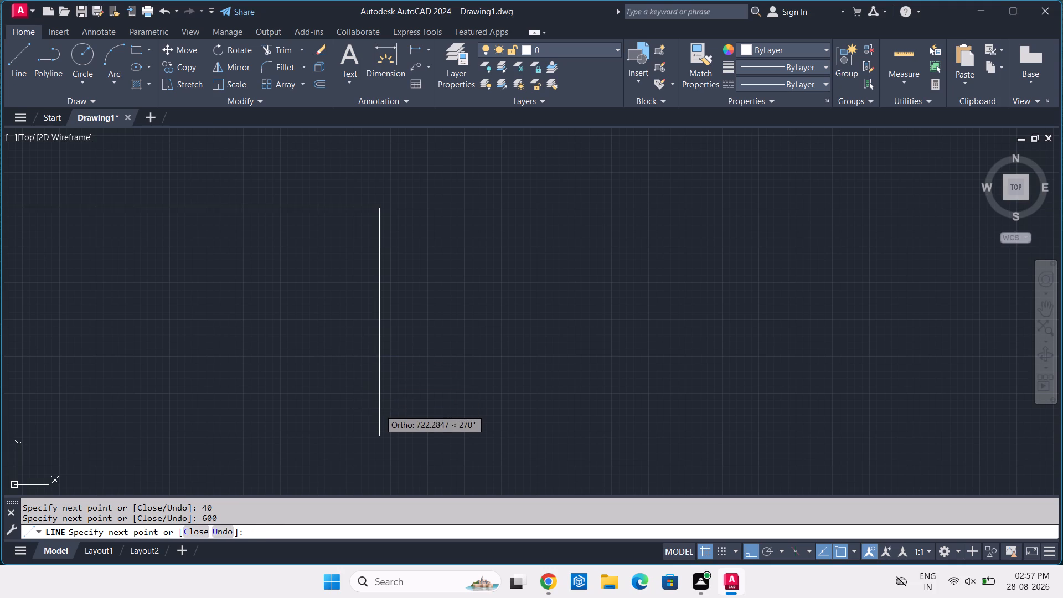
{"action": "middle_click_drag", "start_coordinate": [375, 403], "coordinate": [394, 295]}
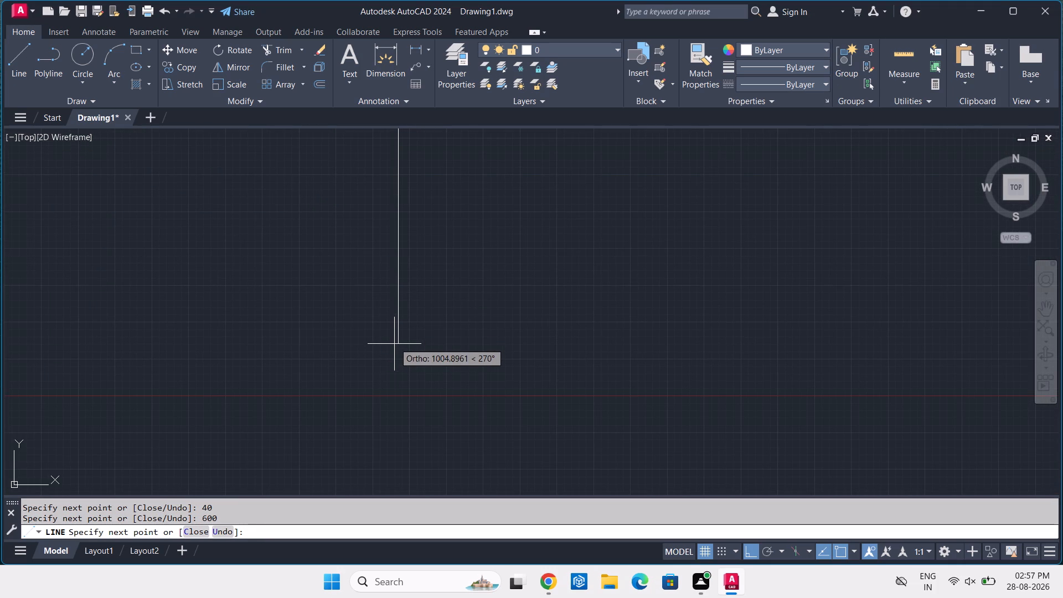
{"action": "type", "text": "600"}
{"action": "key", "text": "Return"}
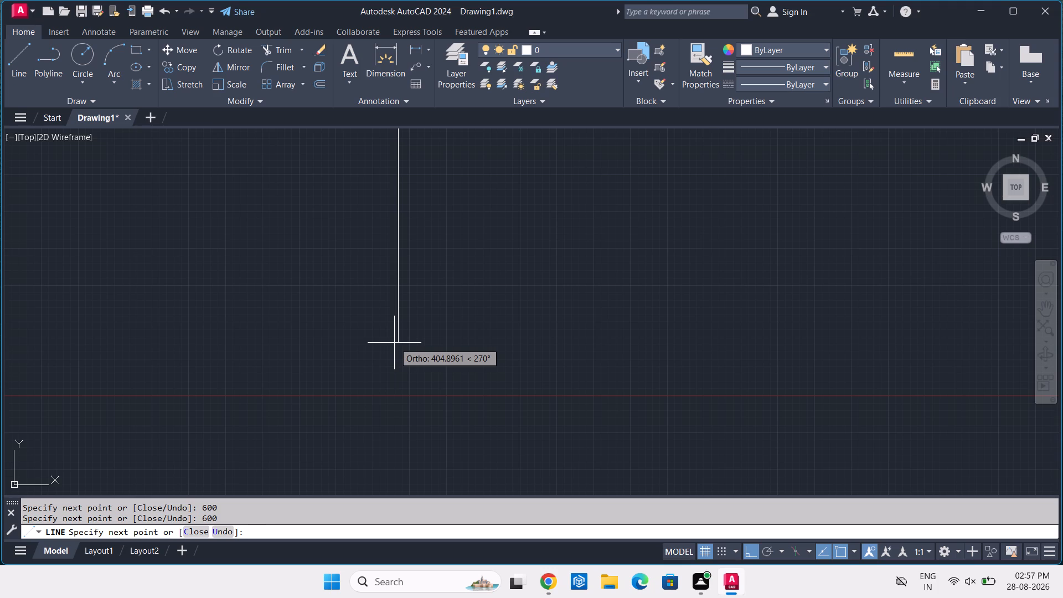
{"action": "type", "text": "600"}
{"action": "key", "text": "Return"}
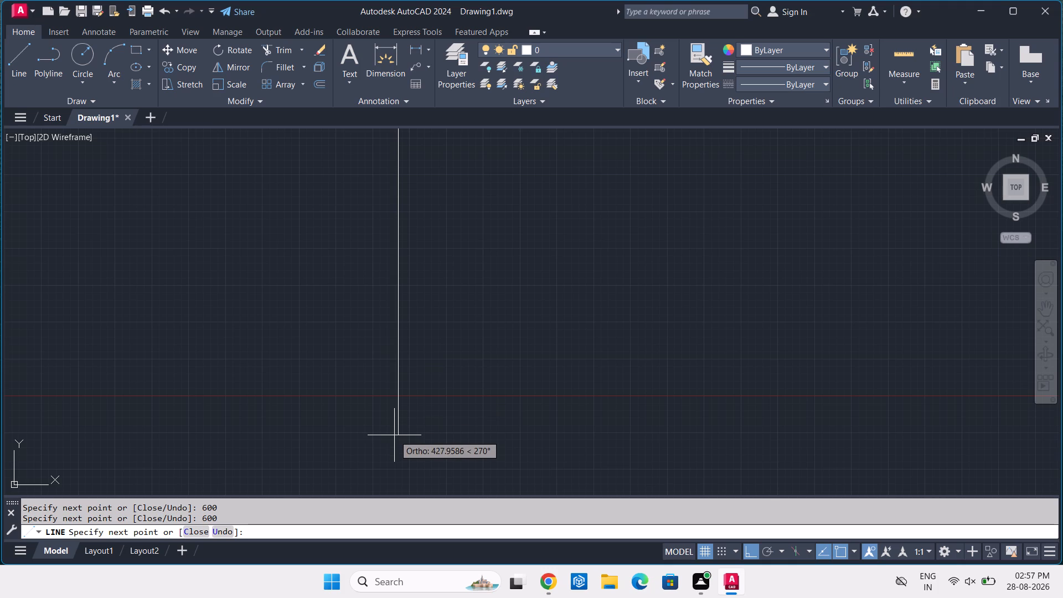
Continue the vertical run downward with consecutive segments of 40, 720 and 100.
{"action": "type", "text": "40"}
{"action": "key", "text": "Return"}
{"action": "middle_click_drag", "start_coordinate": [394, 435], "coordinate": [414, 295]}
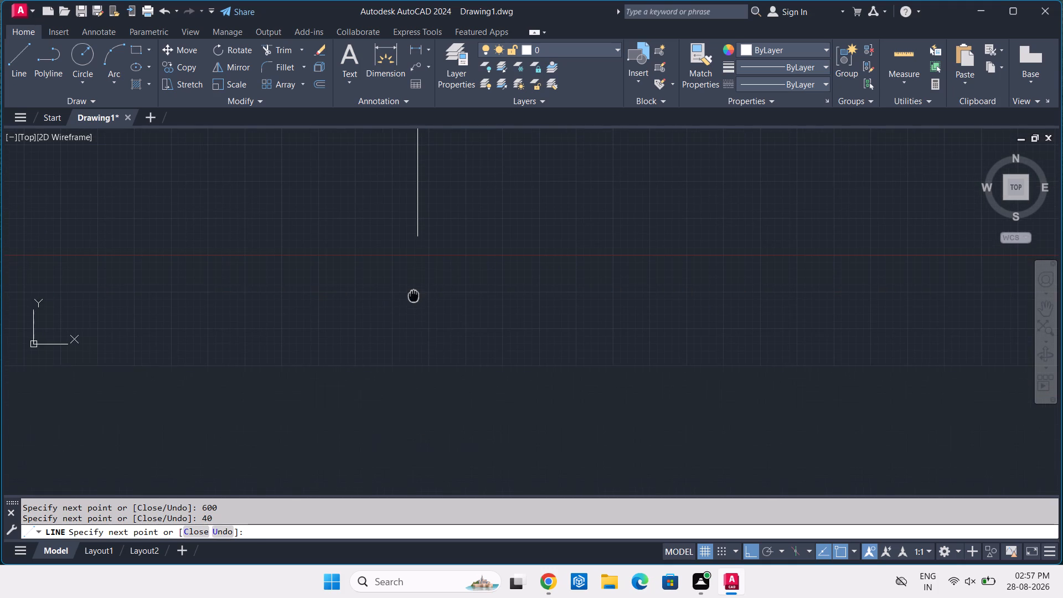
{"action": "type", "text": "720"}
{"action": "key", "text": "Return"}
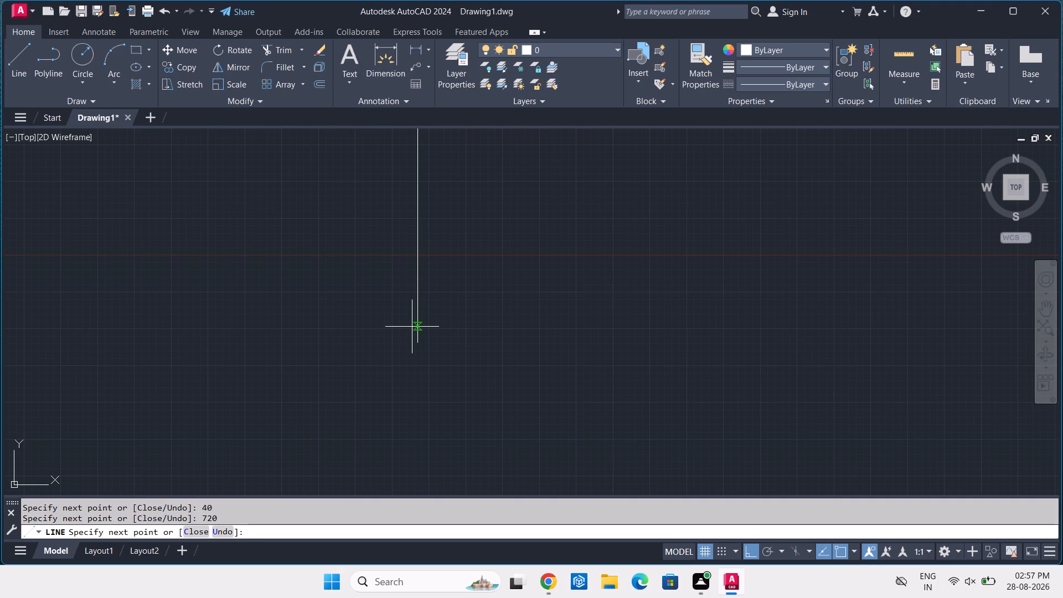
{"action": "type", "text": "100"}
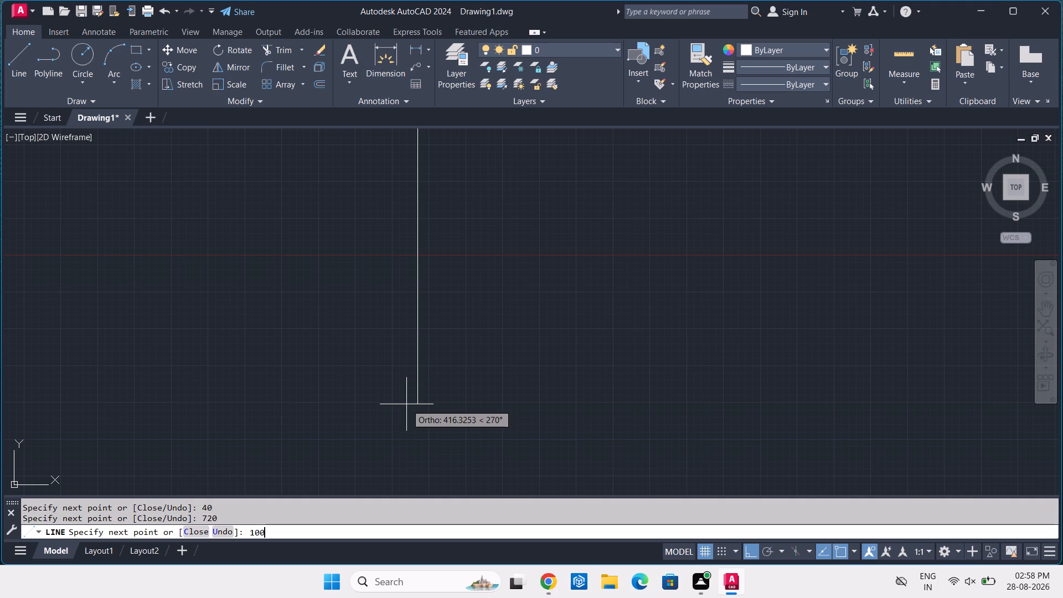
{"action": "key", "text": "Return"}
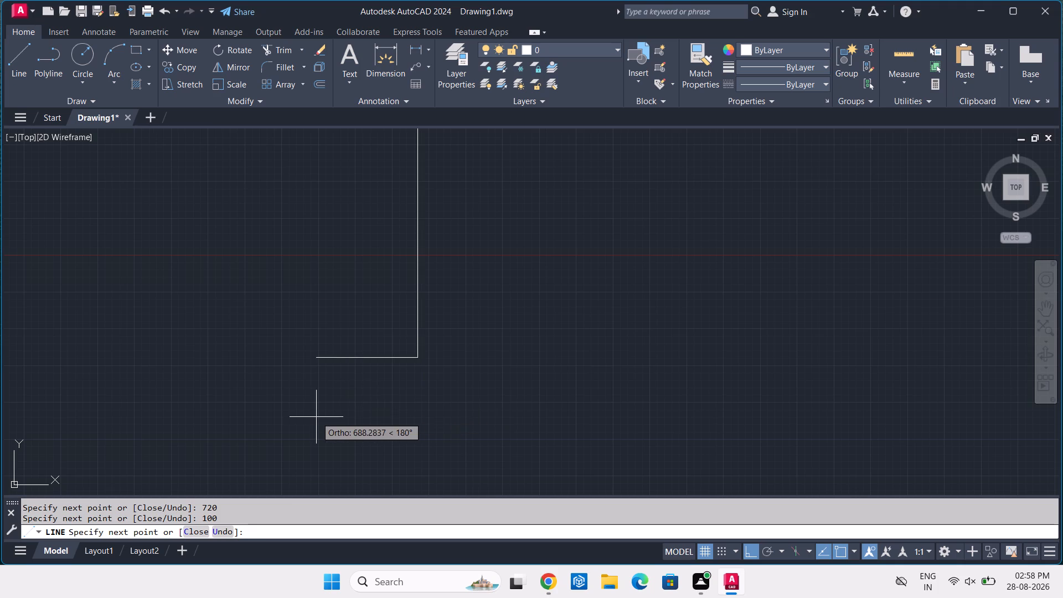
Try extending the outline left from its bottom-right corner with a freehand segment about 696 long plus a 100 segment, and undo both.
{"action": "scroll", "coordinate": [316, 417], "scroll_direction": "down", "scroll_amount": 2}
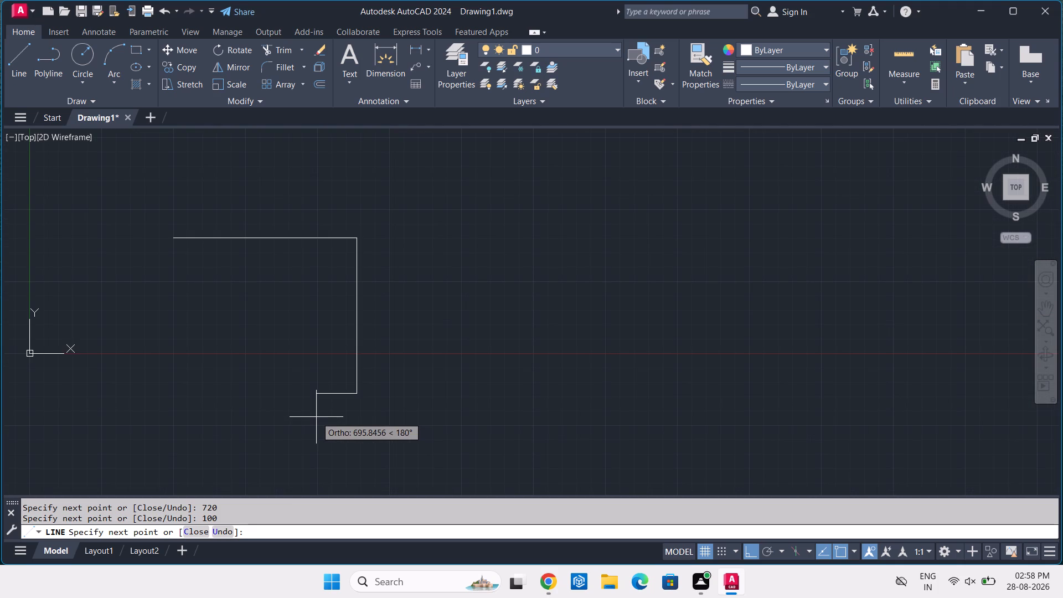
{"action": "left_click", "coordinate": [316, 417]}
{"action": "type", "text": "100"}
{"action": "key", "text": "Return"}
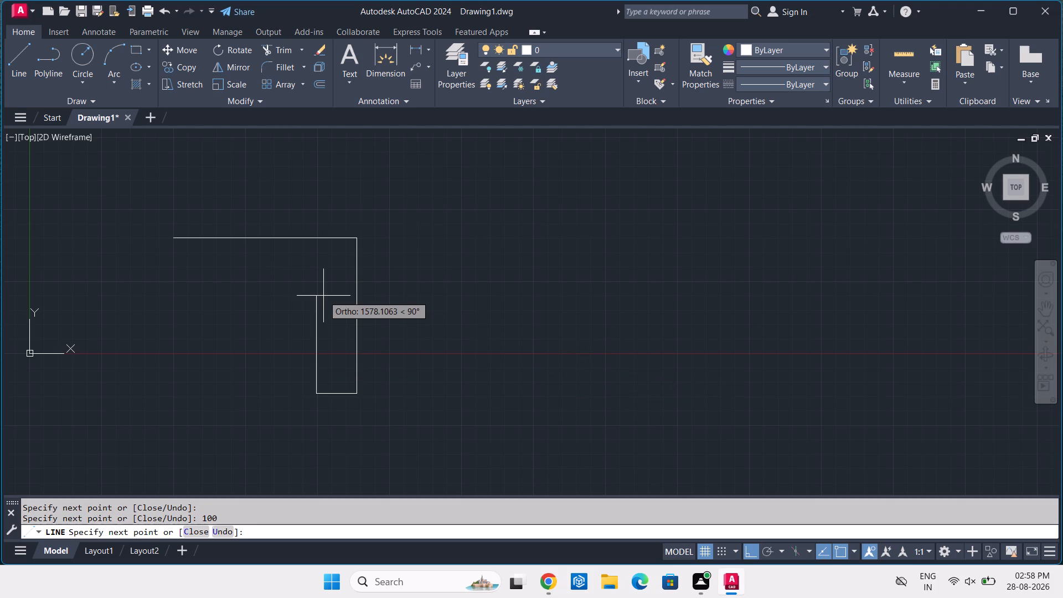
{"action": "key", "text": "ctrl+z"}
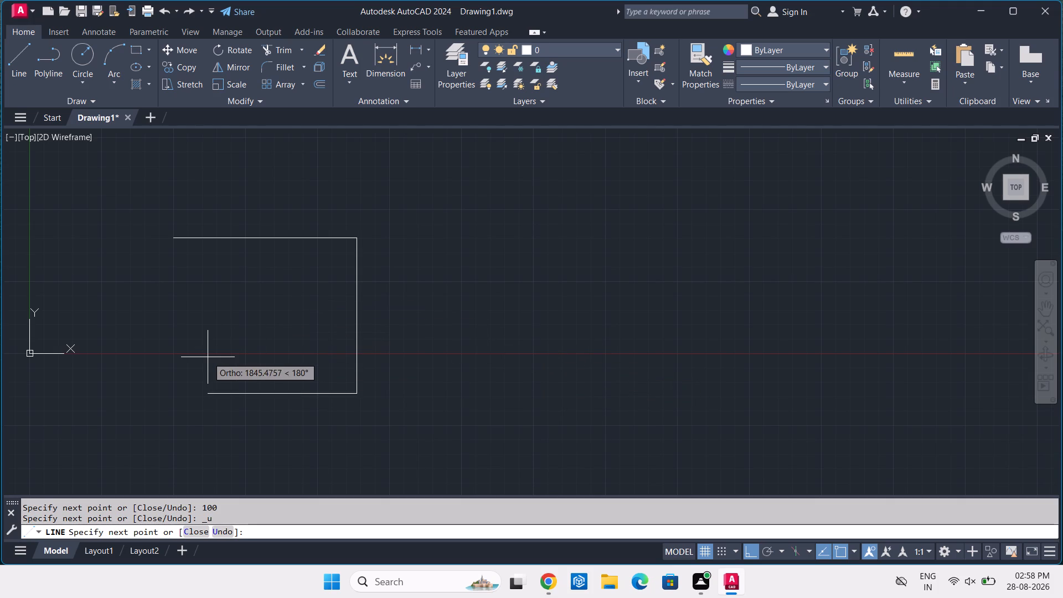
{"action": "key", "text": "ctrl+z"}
Draw the bottom run leftward from the outline's lower-right corner with consecutive segments of 150, 600, 310 and 60.
{"action": "type", "text": "150"}
{"action": "key", "text": "Return"}
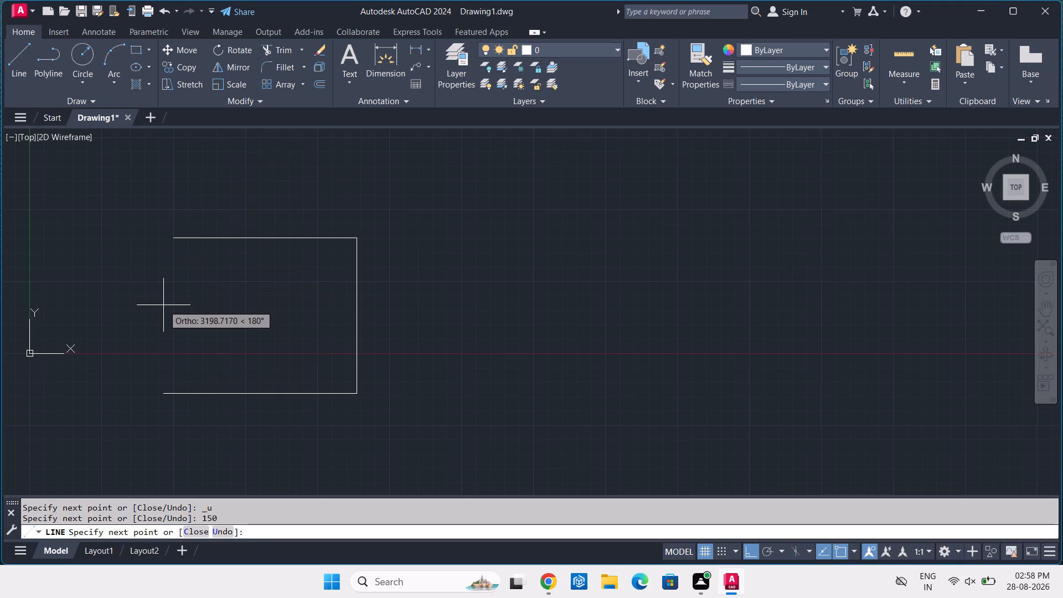
{"action": "type", "text": "600"}
{"action": "key", "text": "Return"}
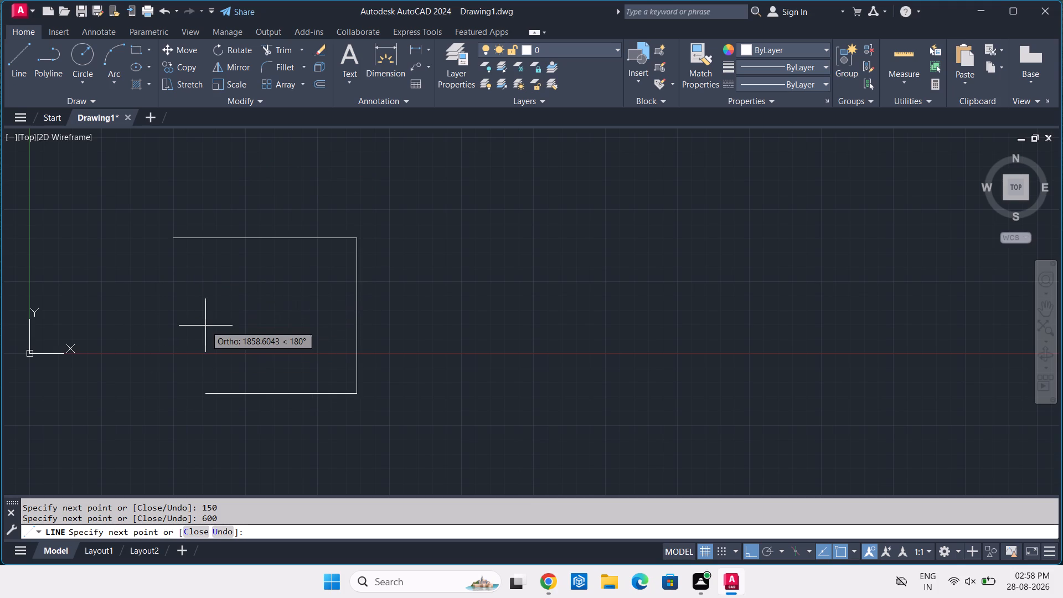
{"action": "type", "text": "310"}
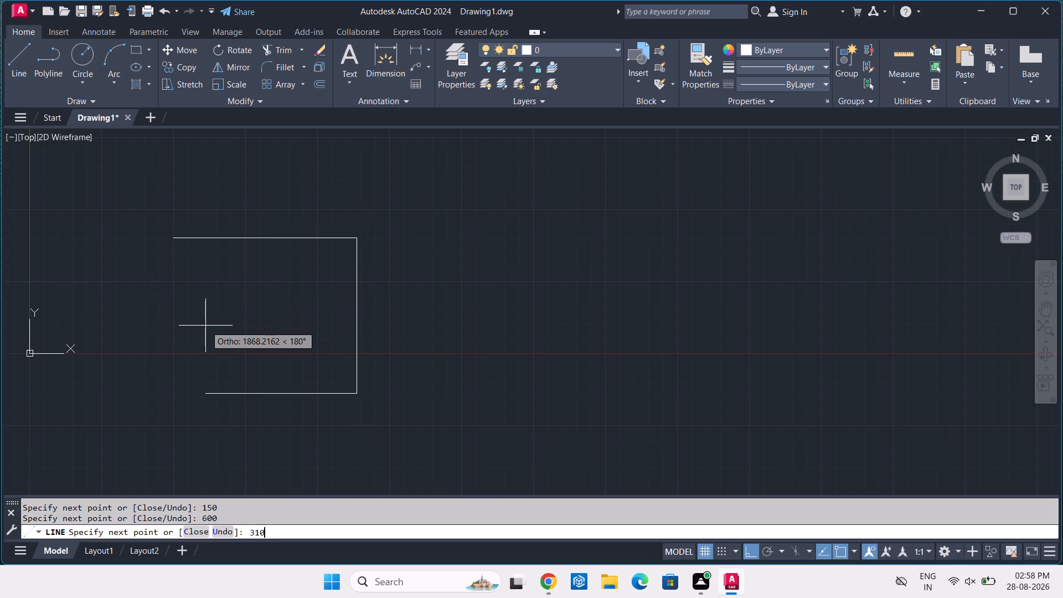
{"action": "key", "text": "Return"}
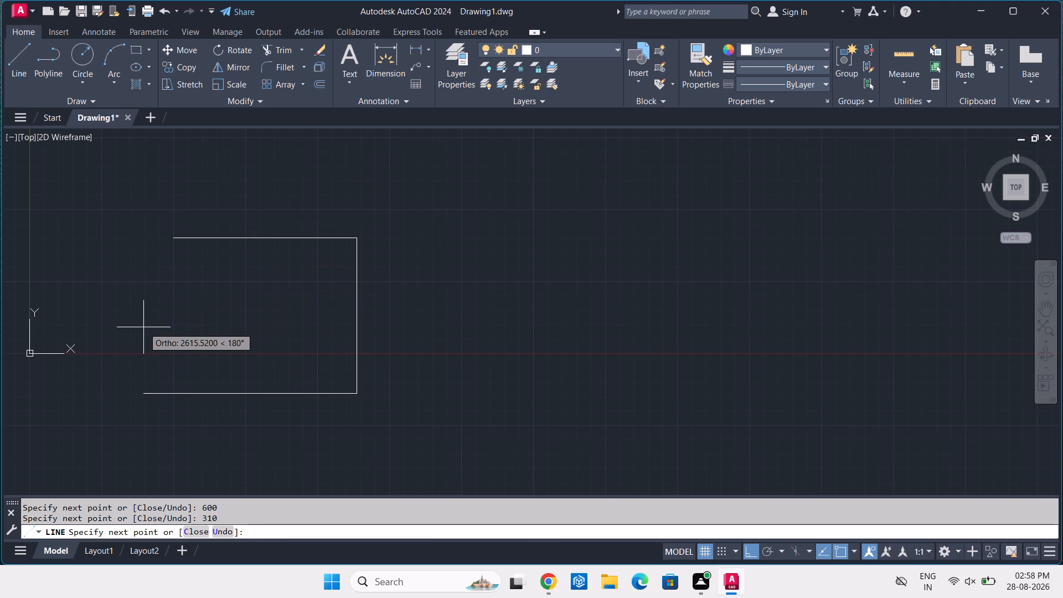
{"action": "type", "text": "60"}
{"action": "key", "text": "Return"}
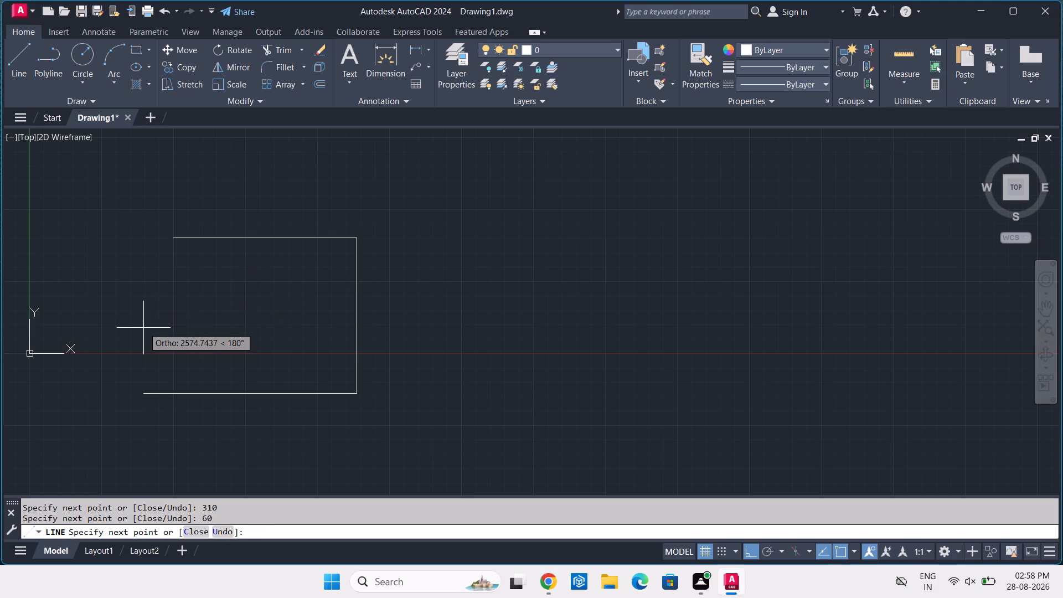
Continue the bottom run leftward with consecutive segments of 900, 310, 600 and 250.
{"action": "middle_click_drag", "start_coordinate": [145, 328], "coordinate": [286, 350]}
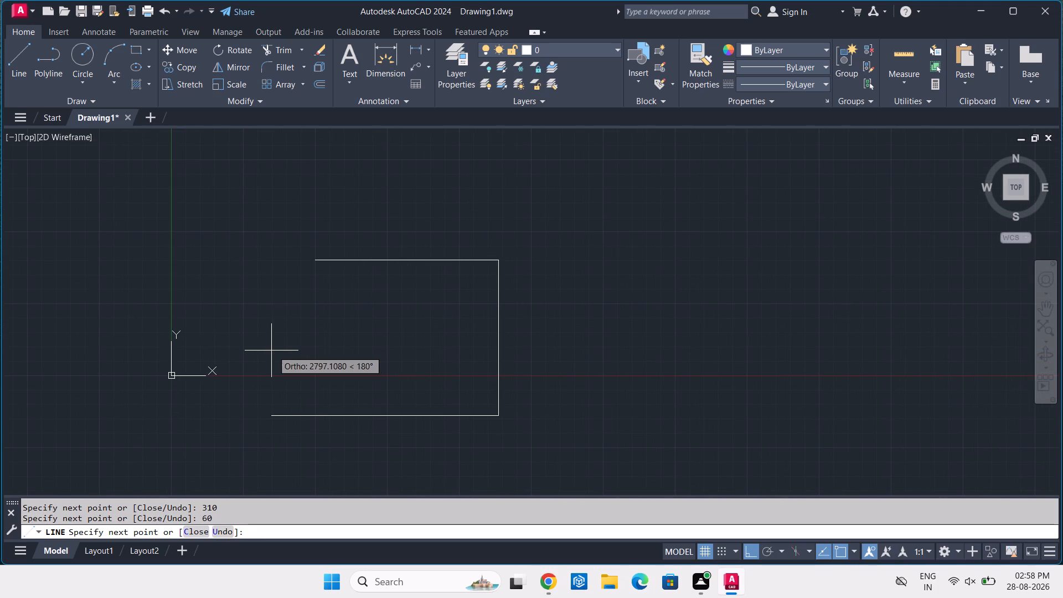
{"action": "type", "text": "900"}
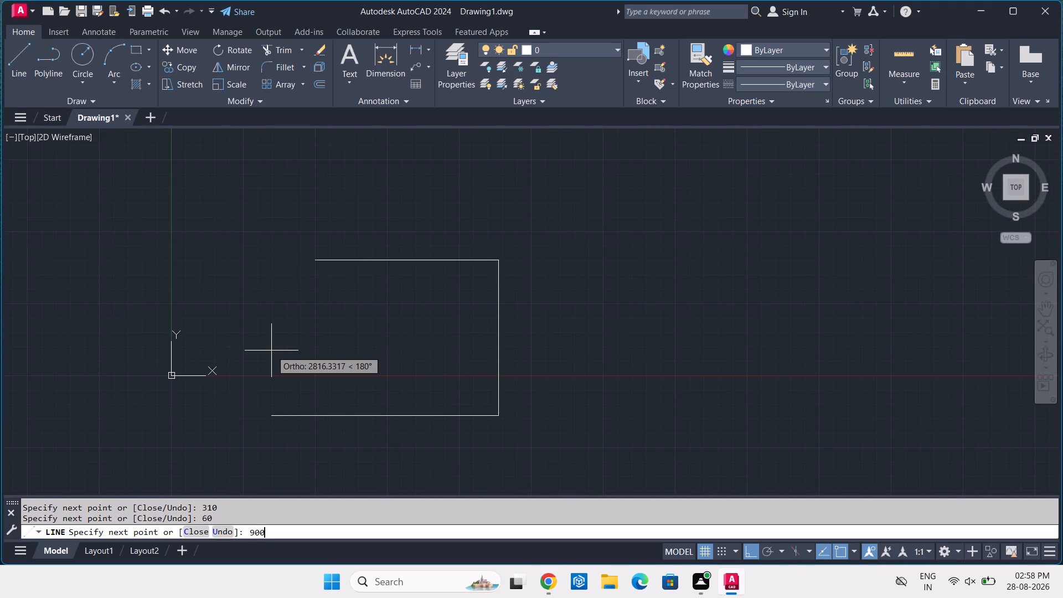
{"action": "key", "text": "Return"}
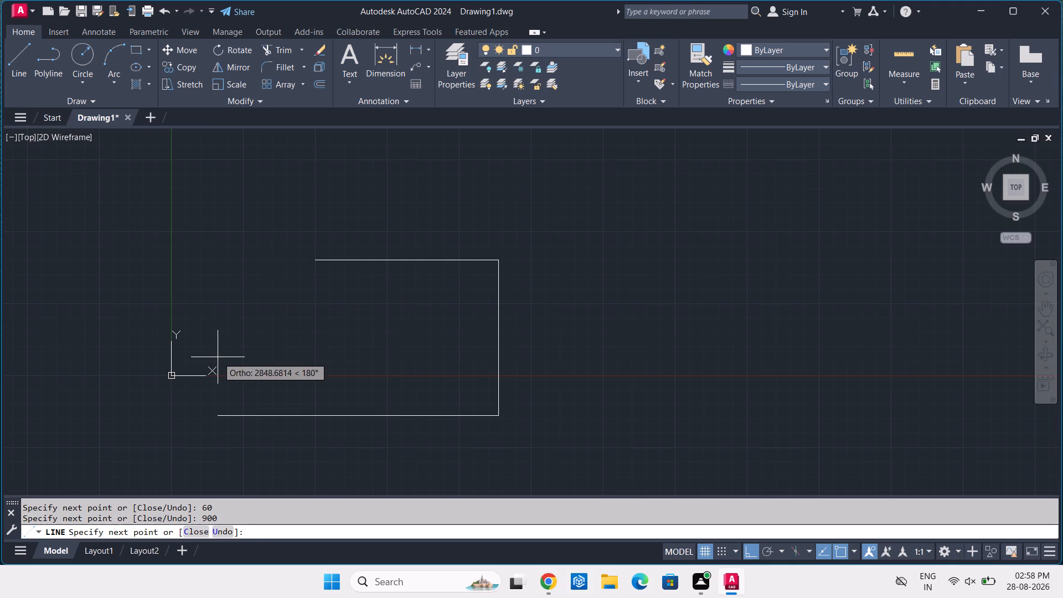
{"action": "type", "text": "310"}
{"action": "key", "text": "Return"}
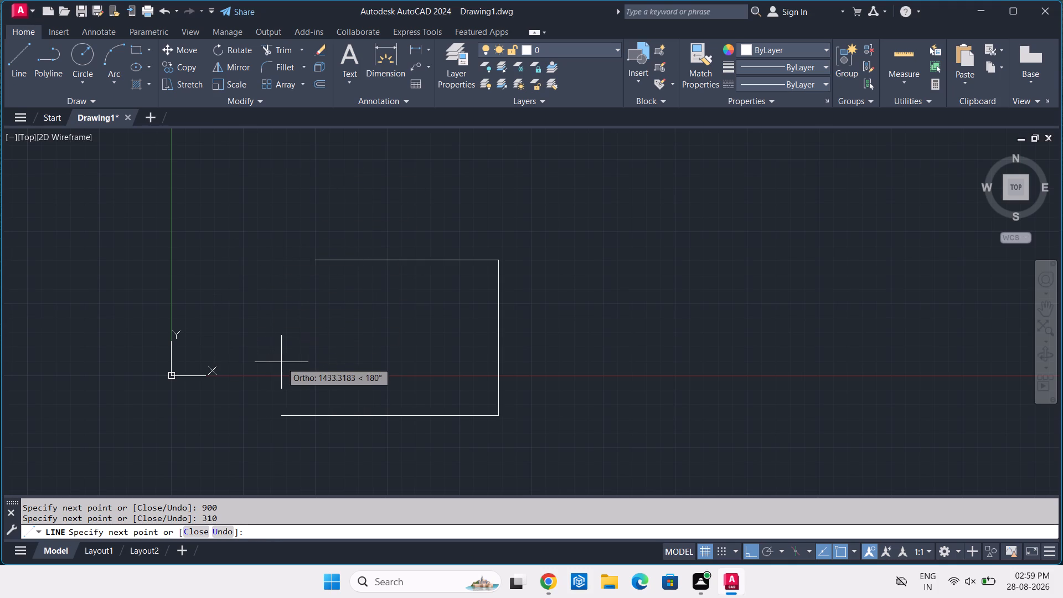
{"action": "type", "text": "600"}
{"action": "key", "text": "Return"}
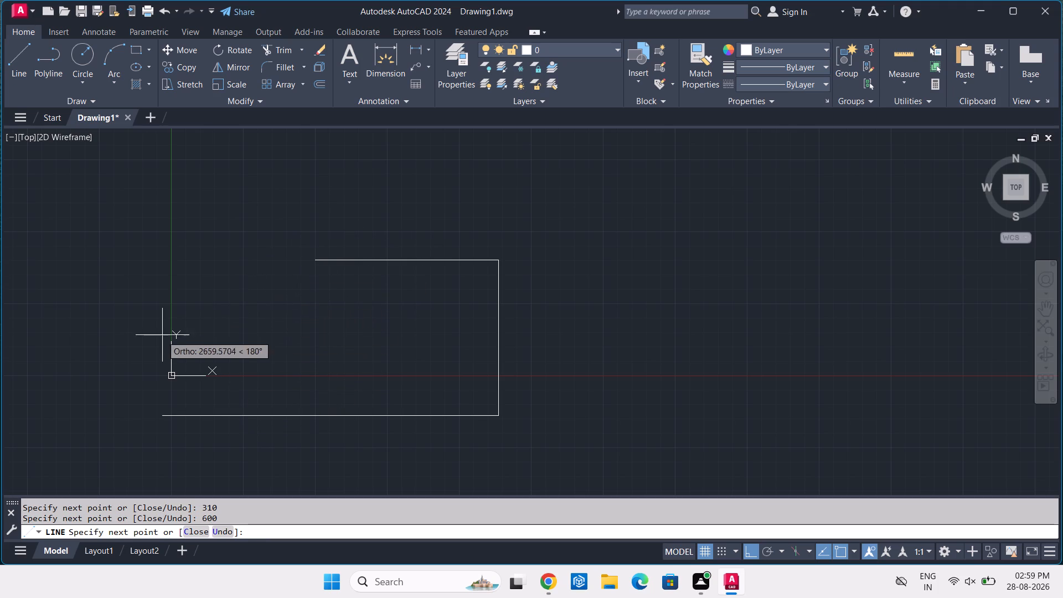
{"action": "type", "text": "300"}
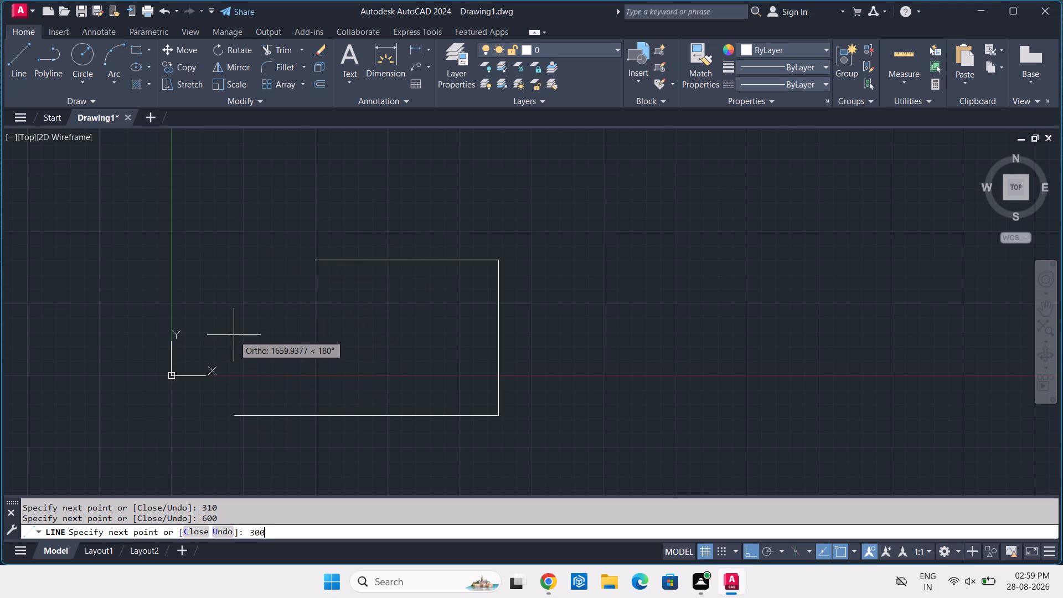
{"action": "key", "text": "BackSpace"}
{"action": "key", "text": "BackSpace"}
{"action": "key", "text": "BackSpace"}
{"action": "type", "text": "250"}
{"action": "key", "text": "Return"}
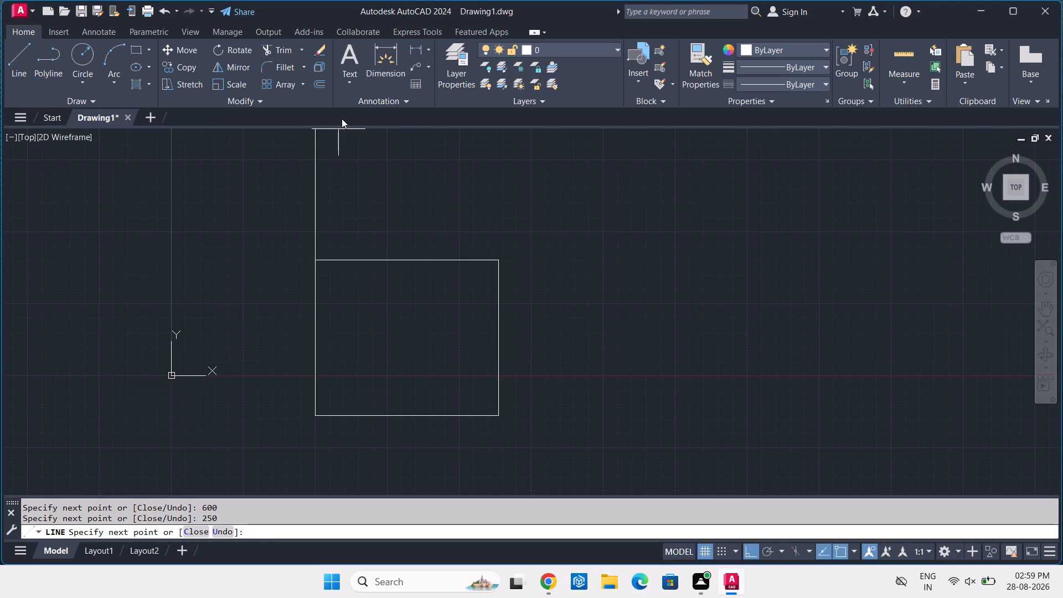
Close the outline with a vertical segment up to the left endpoint of the top run and end the line chain.
{"action": "middle_click_drag", "start_coordinate": [328, 150], "coordinate": [338, 191]}
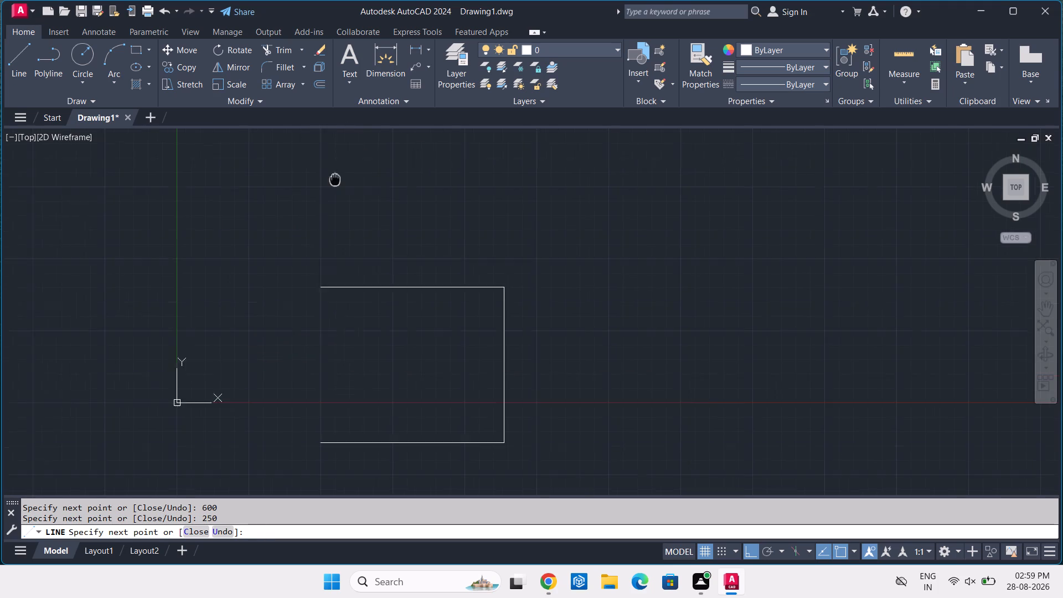
{"action": "middle_click_drag", "start_coordinate": [338, 191], "coordinate": [342, 297]}
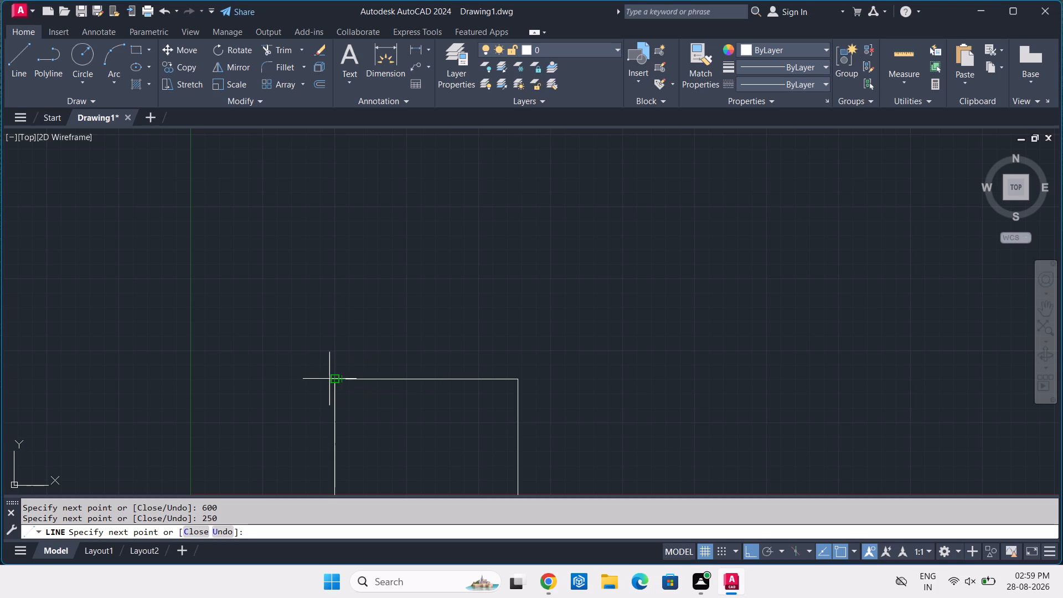
{"action": "scroll", "coordinate": [329, 379], "scroll_direction": "up", "scroll_amount": 5}
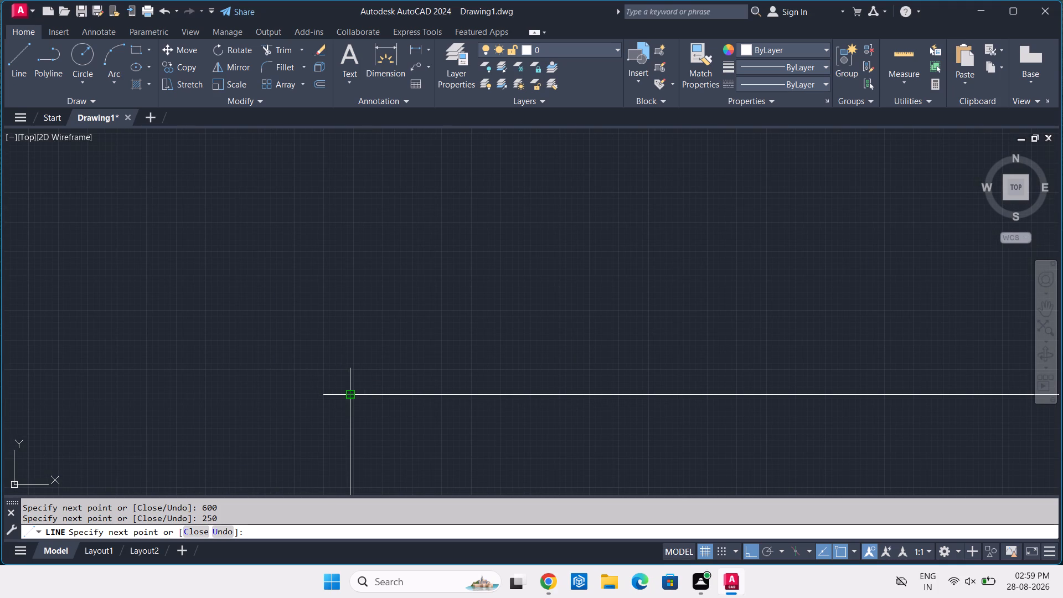
{"action": "left_click", "coordinate": [348, 395]}
{"action": "key", "text": "Return"}
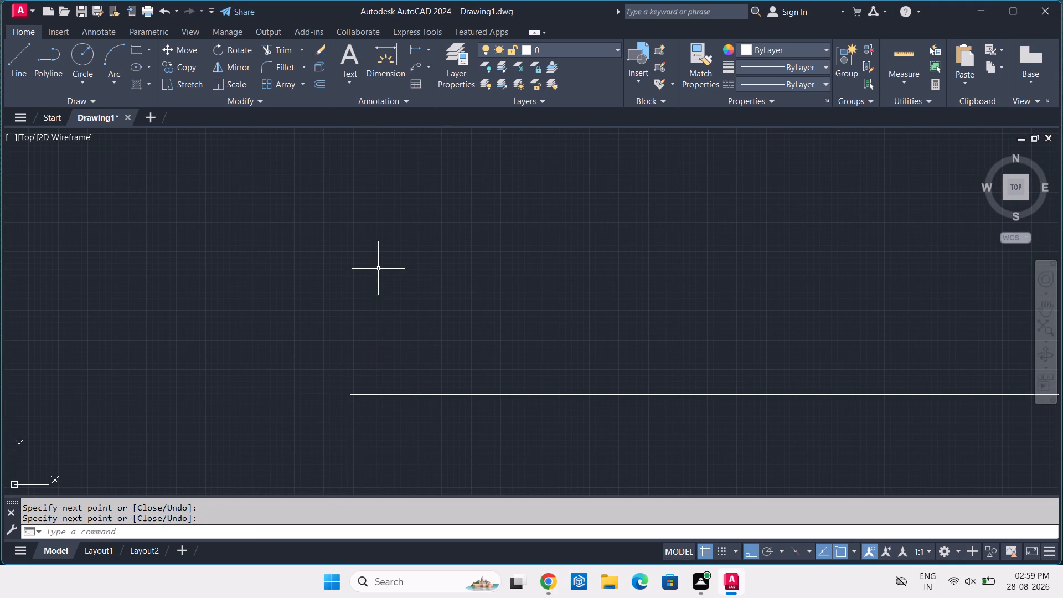
Offset the outline's left vertical edge 250 toward the inside of the kitchen.
{"action": "scroll", "coordinate": [389, 257], "scroll_direction": "down", "scroll_amount": 1}
{"action": "middle_click_drag", "start_coordinate": [391, 250], "coordinate": [453, 0]}
{"action": "scroll", "coordinate": [457, 213], "scroll_direction": "down", "scroll_amount": 2}
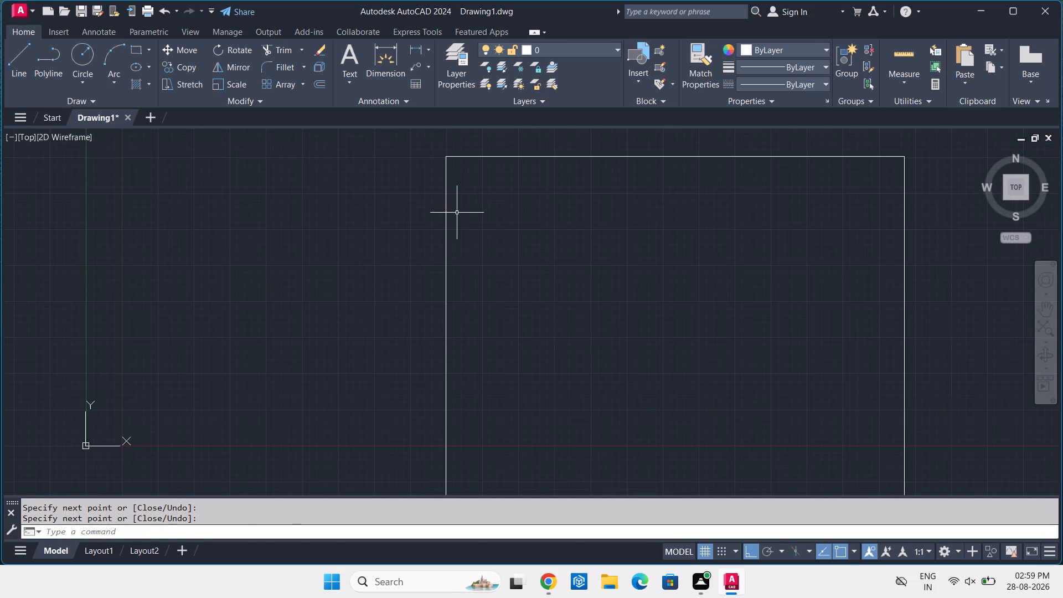
{"action": "left_click", "coordinate": [457, 213]}
{"action": "left_click", "coordinate": [410, 225]}
{"action": "type", "text": "O"}
{"action": "key", "text": "space"}
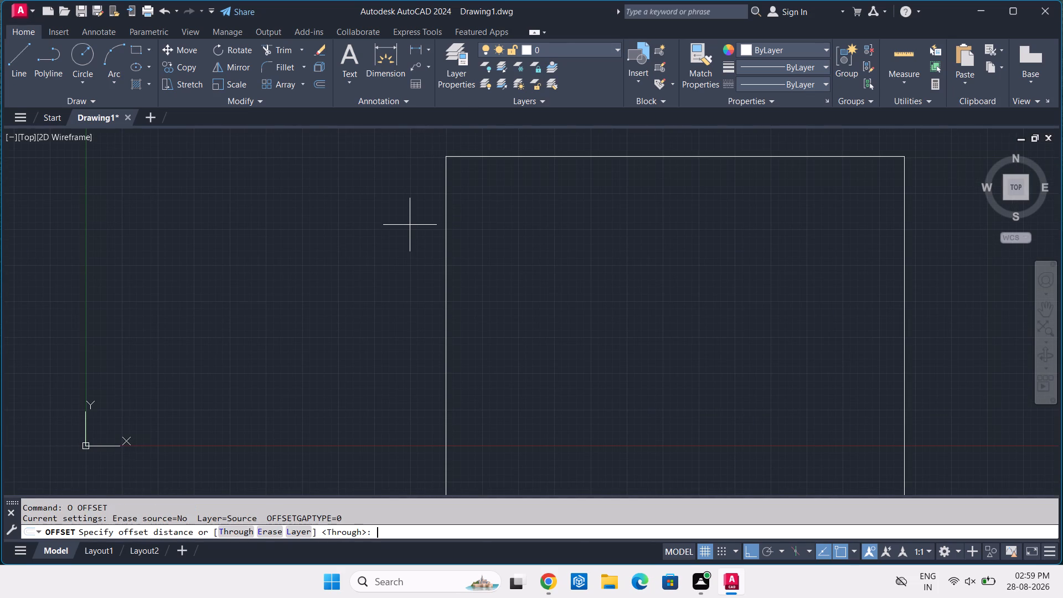
{"action": "type", "text": "250"}
{"action": "key", "text": "Return"}
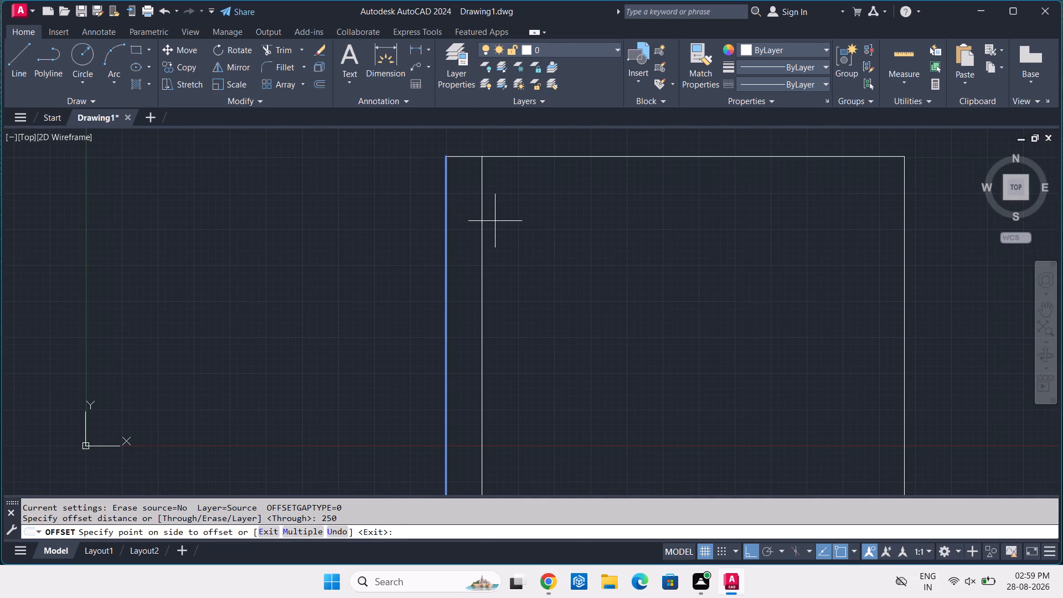
{"action": "left_click", "coordinate": [496, 220]}
{"action": "key", "text": "Return"}
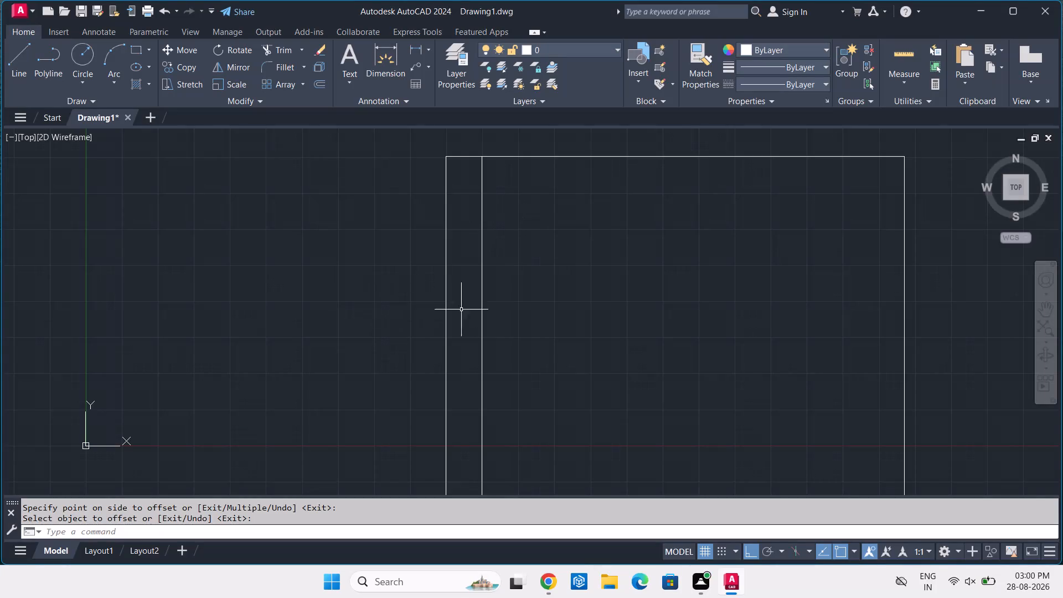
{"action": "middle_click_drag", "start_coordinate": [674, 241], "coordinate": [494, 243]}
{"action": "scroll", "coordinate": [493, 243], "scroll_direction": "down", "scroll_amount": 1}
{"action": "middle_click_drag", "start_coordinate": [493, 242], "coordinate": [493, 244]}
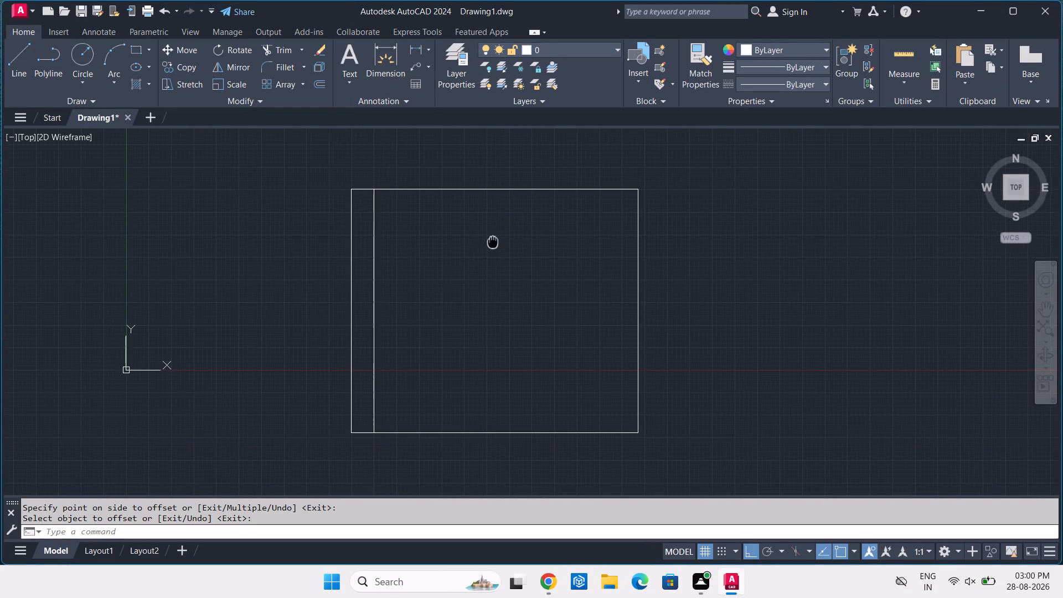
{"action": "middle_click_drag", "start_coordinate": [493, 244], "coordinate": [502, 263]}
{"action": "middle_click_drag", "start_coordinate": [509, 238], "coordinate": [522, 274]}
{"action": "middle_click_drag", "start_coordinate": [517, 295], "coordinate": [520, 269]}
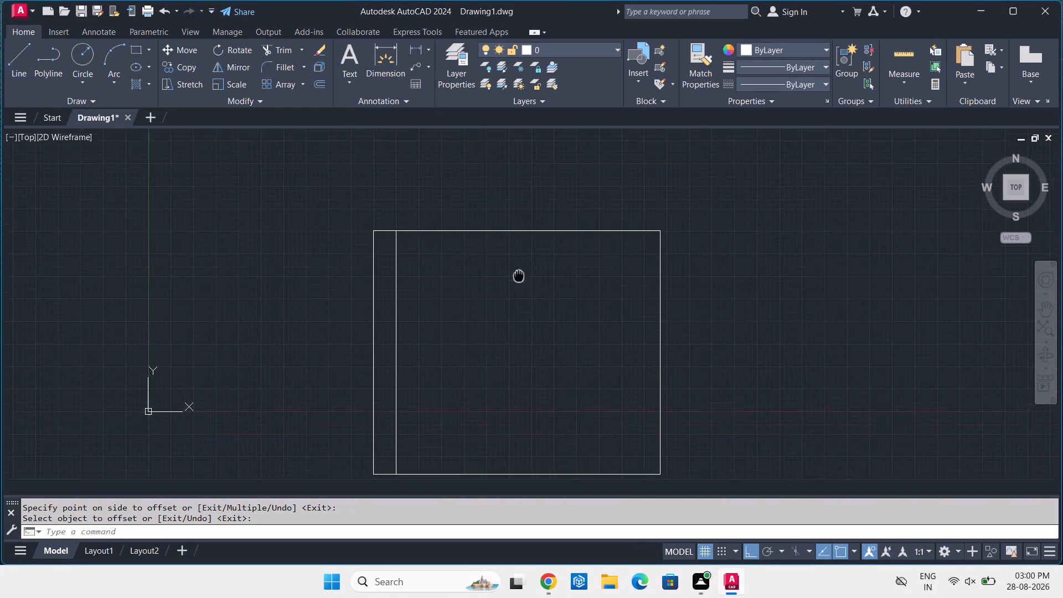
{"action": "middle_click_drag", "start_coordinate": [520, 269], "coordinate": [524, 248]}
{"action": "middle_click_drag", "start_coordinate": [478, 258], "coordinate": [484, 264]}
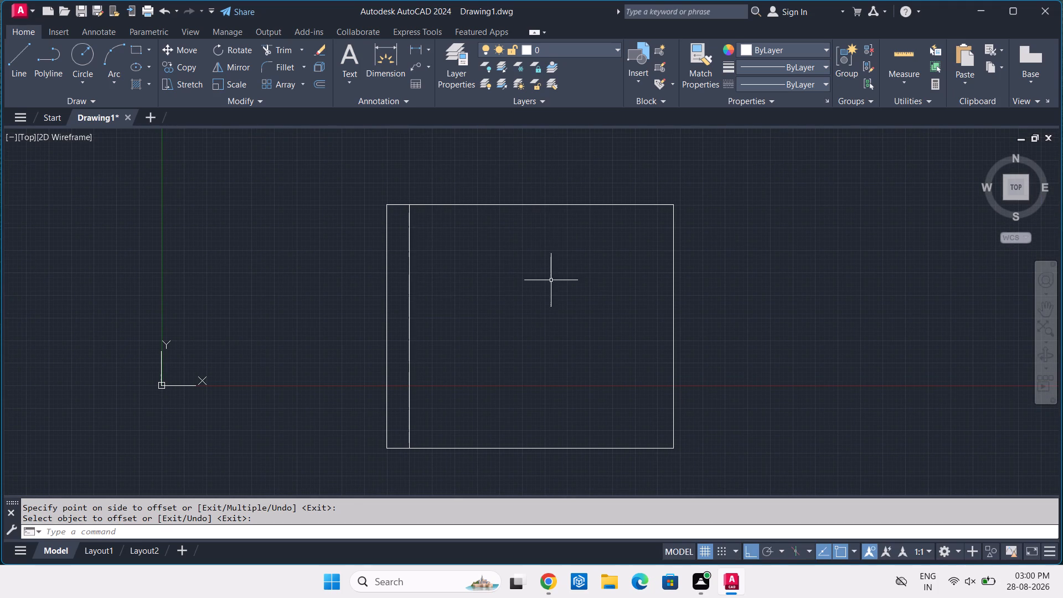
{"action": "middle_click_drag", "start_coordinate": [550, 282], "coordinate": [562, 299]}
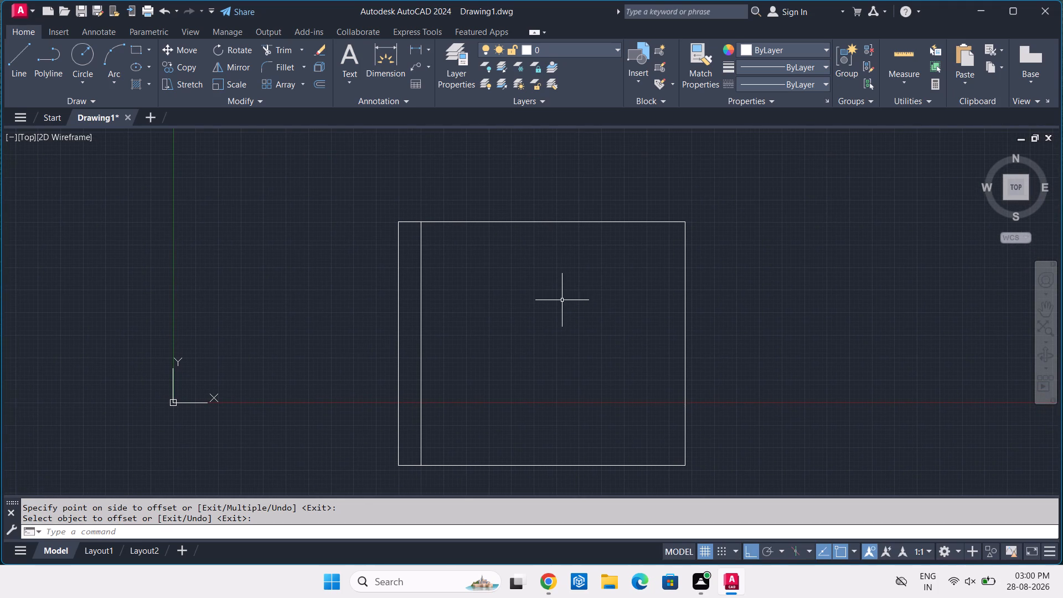
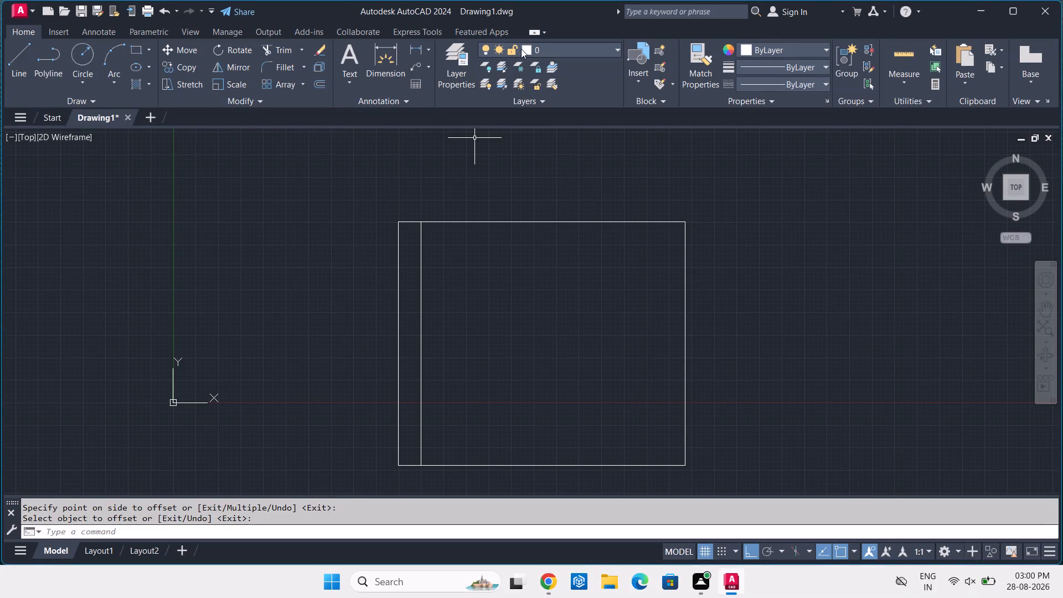
Set the colour of layer 0 to index colour 8.
{"action": "left_click", "coordinate": [523, 49]}
{"action": "left_click", "coordinate": [525, 63]}
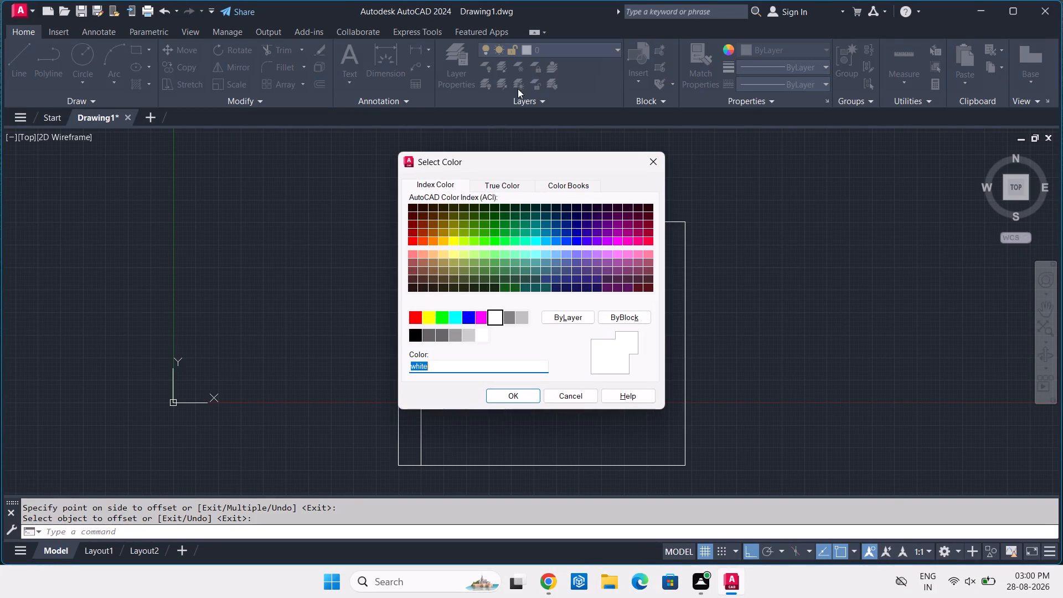
{"action": "left_click", "coordinate": [506, 315]}
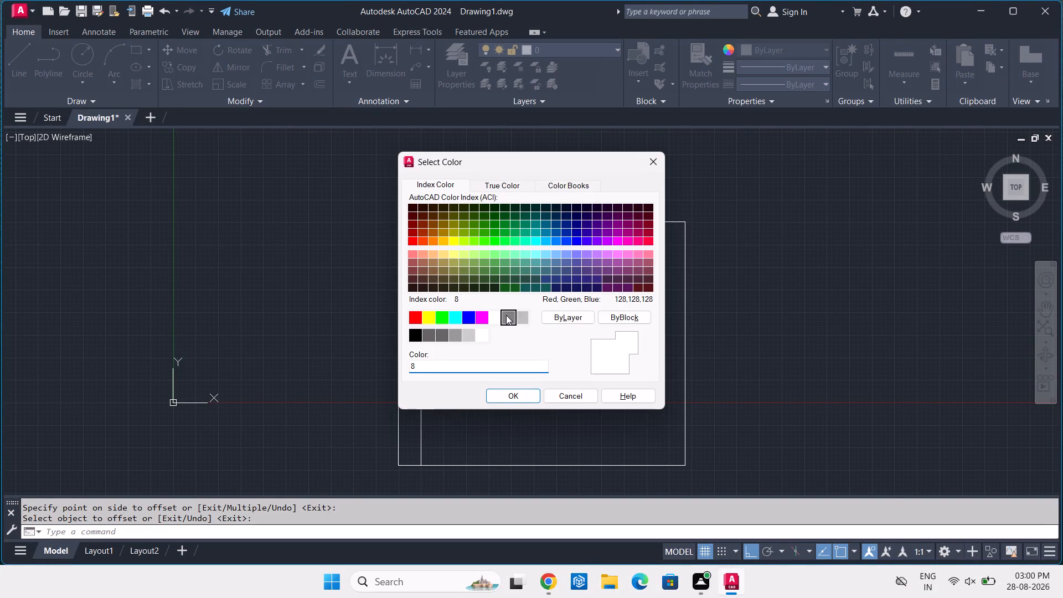
{"action": "left_click", "coordinate": [517, 399]}
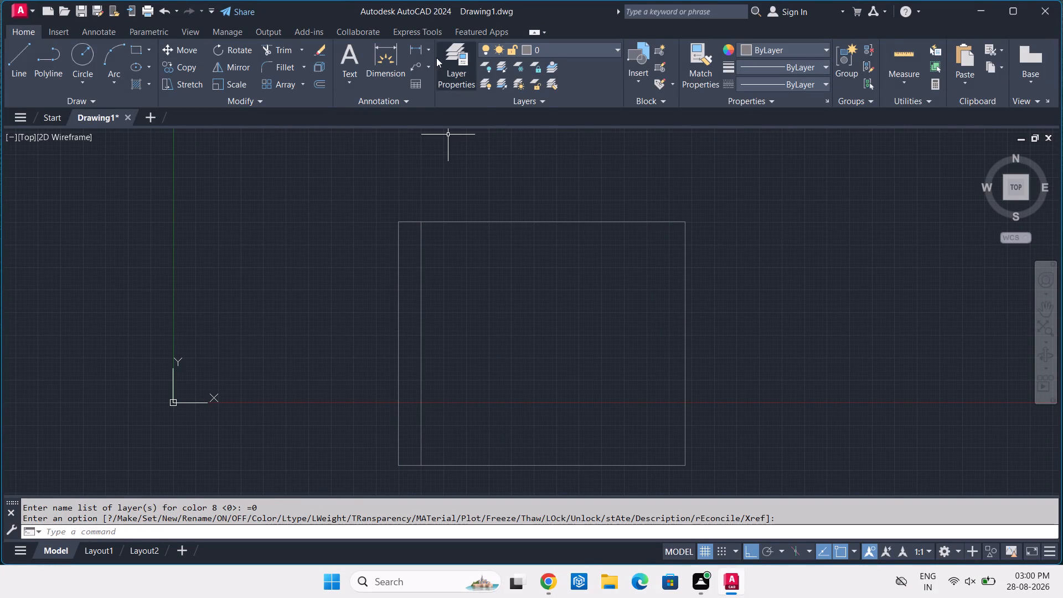
Create a layer named SHELF with index colour 40 and make it the current layer.
{"action": "left_click", "coordinate": [443, 71]}
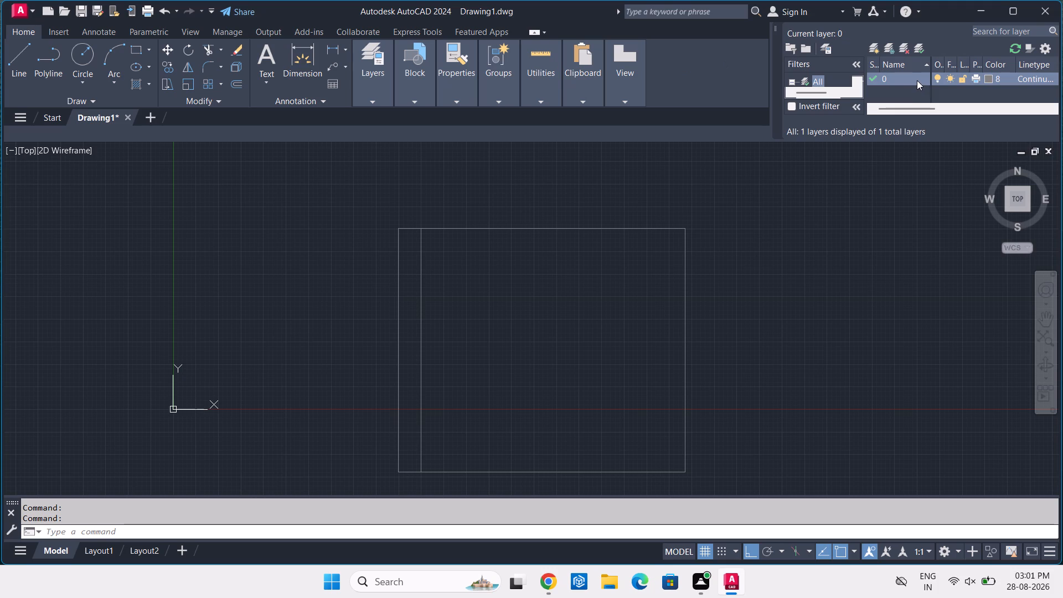
{"action": "right_click", "coordinate": [917, 80]}
{"action": "left_click", "coordinate": [927, 136]}
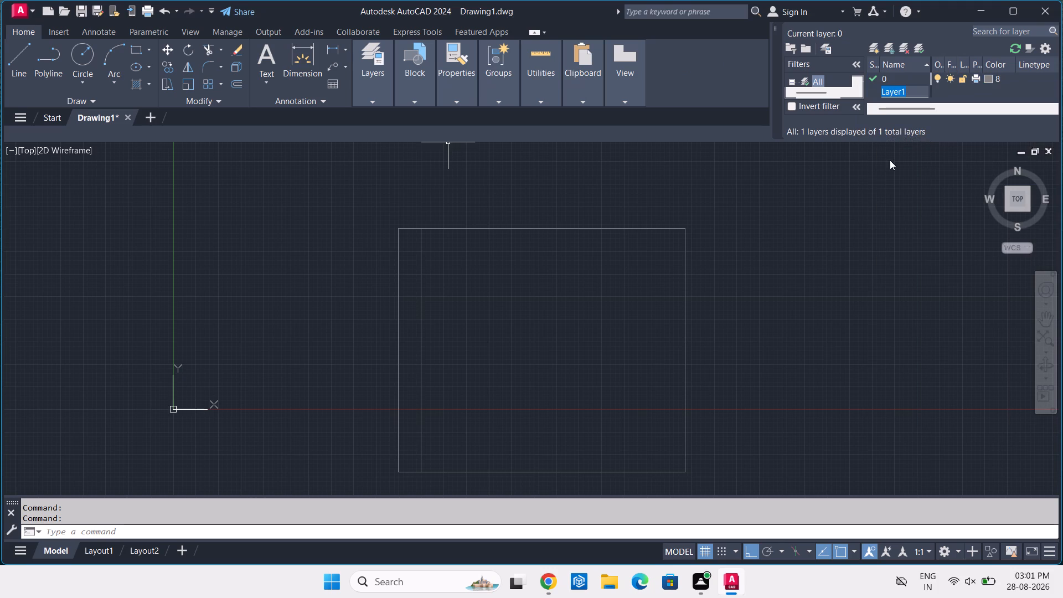
{"action": "type", "text": "SHELF"}
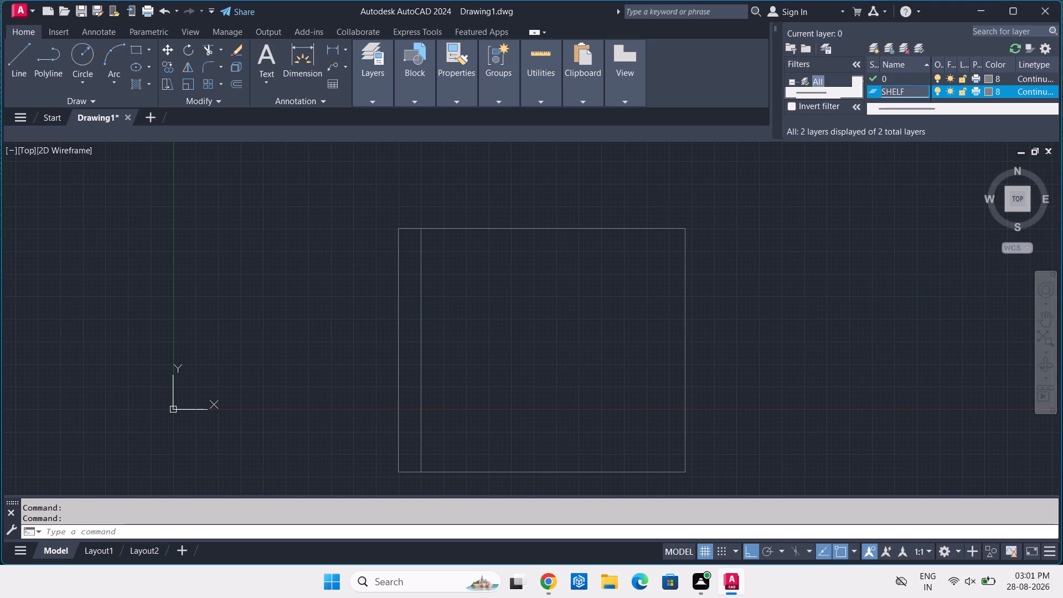
{"action": "left_click", "coordinate": [988, 91]}
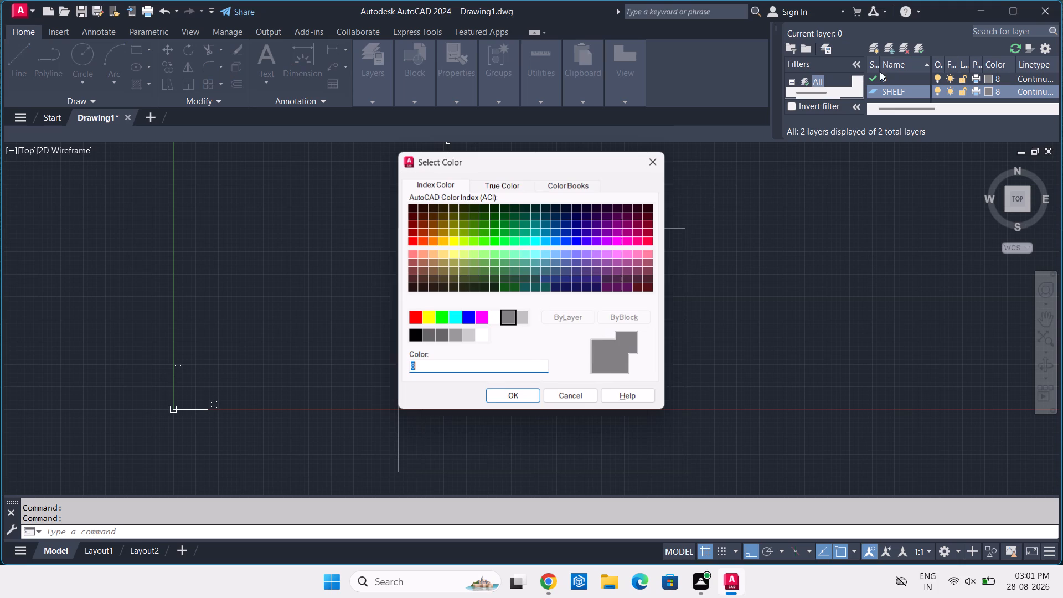
{"action": "left_click", "coordinate": [443, 239]}
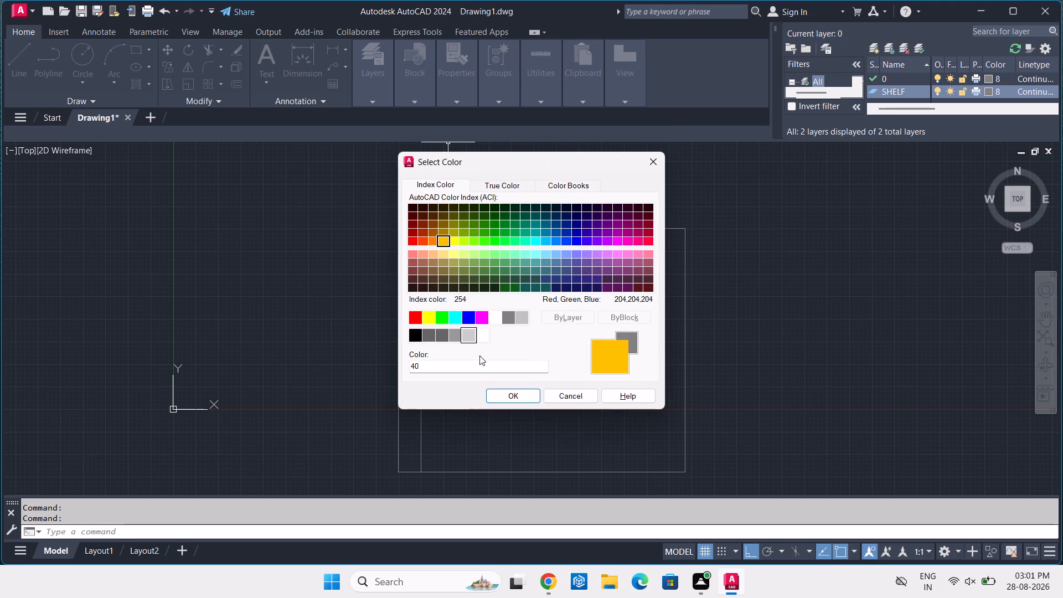
{"action": "left_click", "coordinate": [510, 395]}
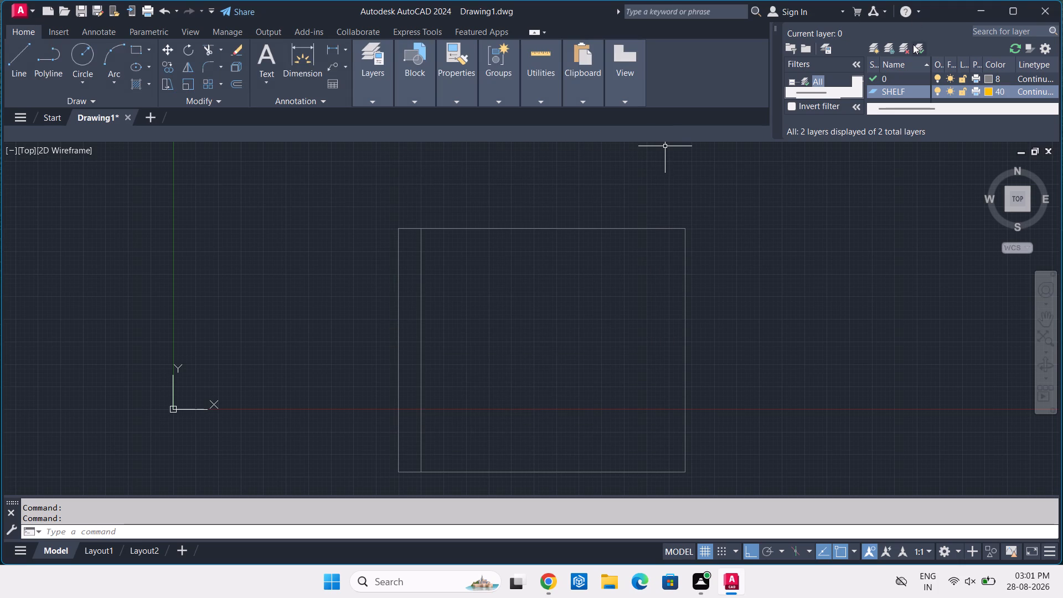
{"action": "left_click", "coordinate": [915, 45]}
{"action": "left_click", "coordinate": [775, 27]}
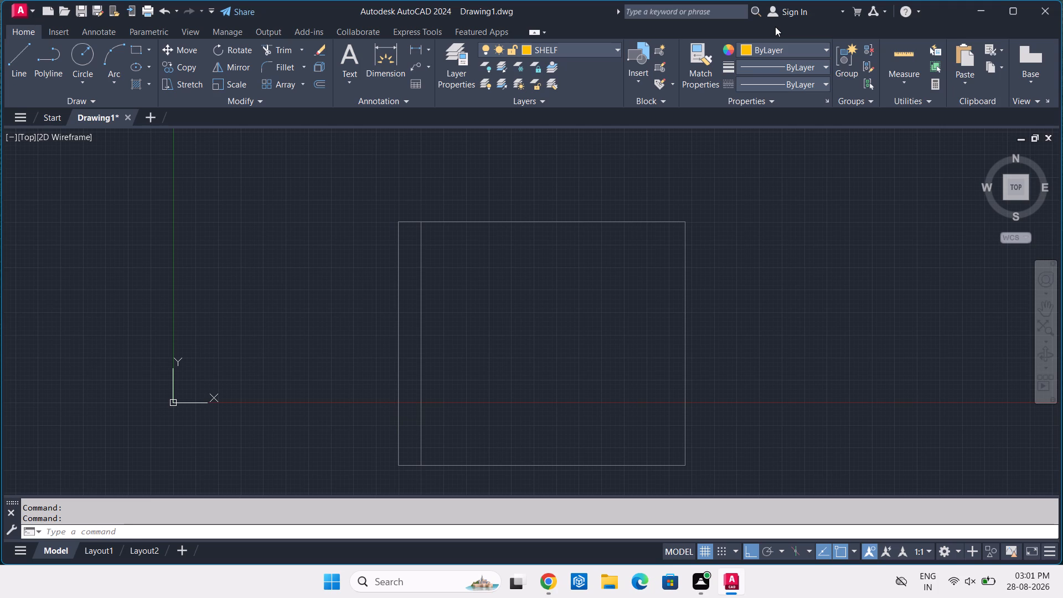
Draw a 1240 vertical shelf line downward from the top edge, starting 350 right of the inner offset line's top end using tracking.
{"action": "type", "text": "L T"}
{"action": "type", "text": "K"}
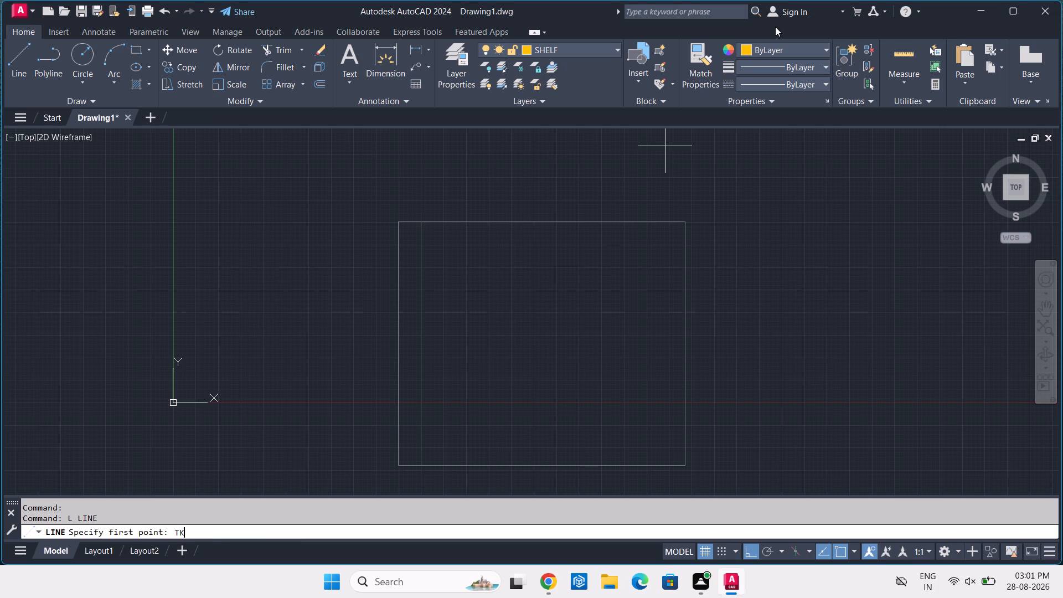
{"action": "key", "text": "space"}
{"action": "scroll", "coordinate": [435, 208], "scroll_direction": "up", "scroll_amount": 2}
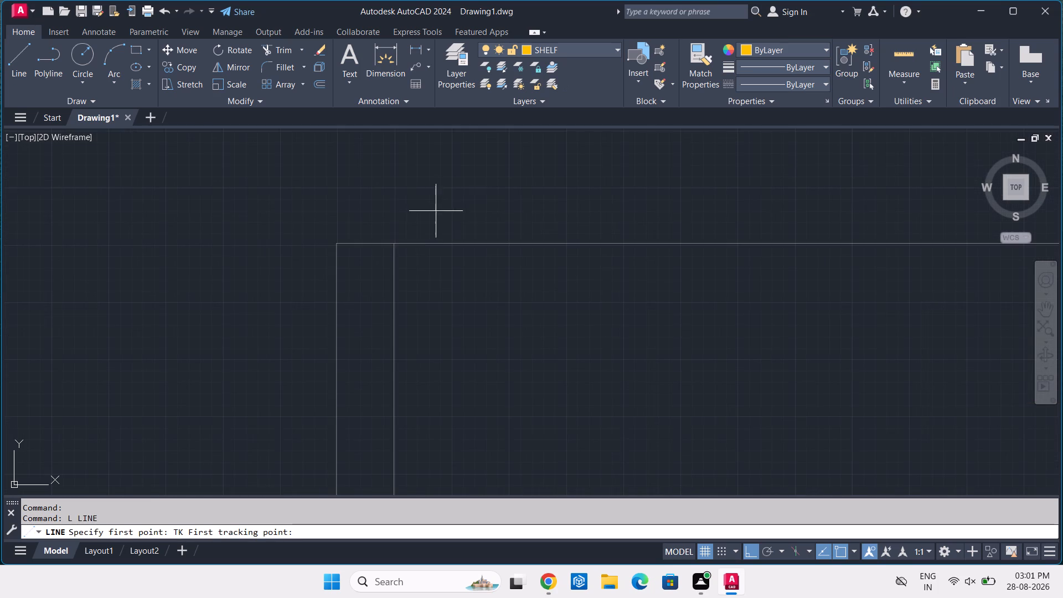
{"action": "left_click", "coordinate": [391, 244]}
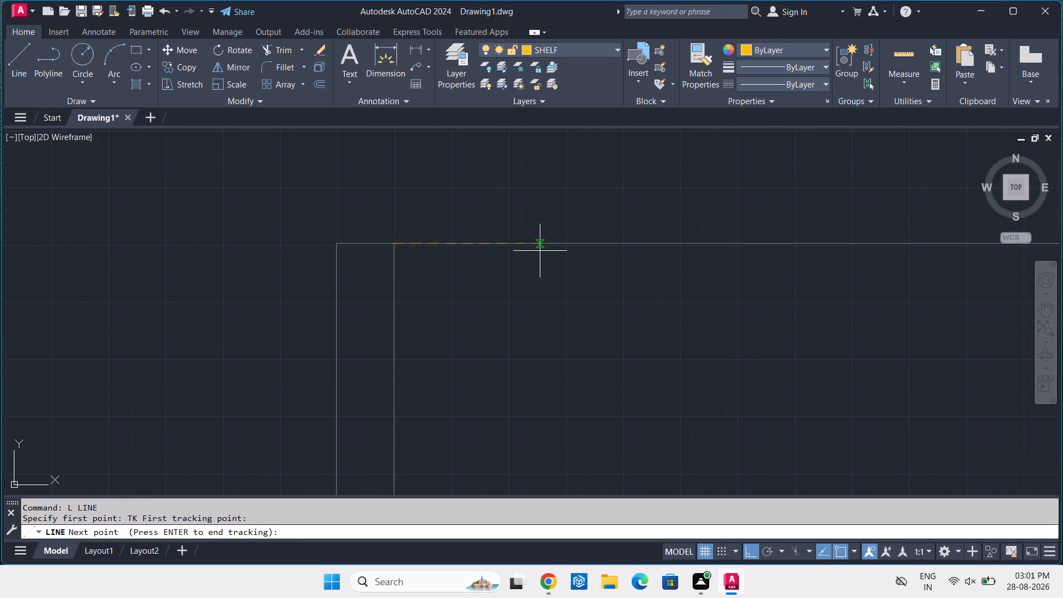
{"action": "key", "text": "3"}
{"action": "type", "text": "50"}
{"action": "key", "text": "Return"}
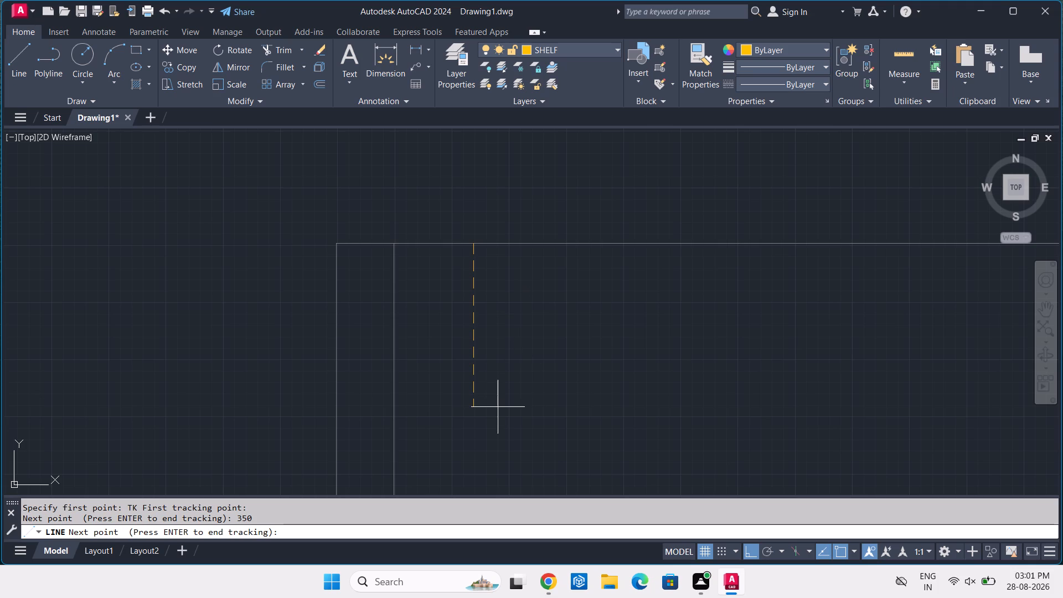
{"action": "key", "text": "Return"}
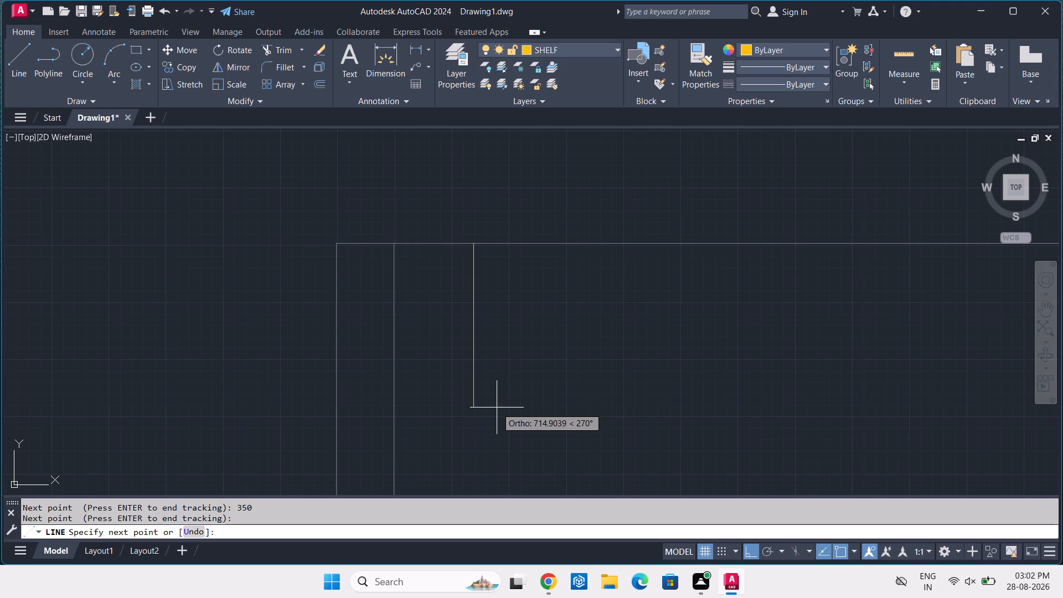
{"action": "key", "text": "1"}
{"action": "type", "text": "24"}
{"action": "key", "text": "0"}
{"action": "key", "text": "Return"}
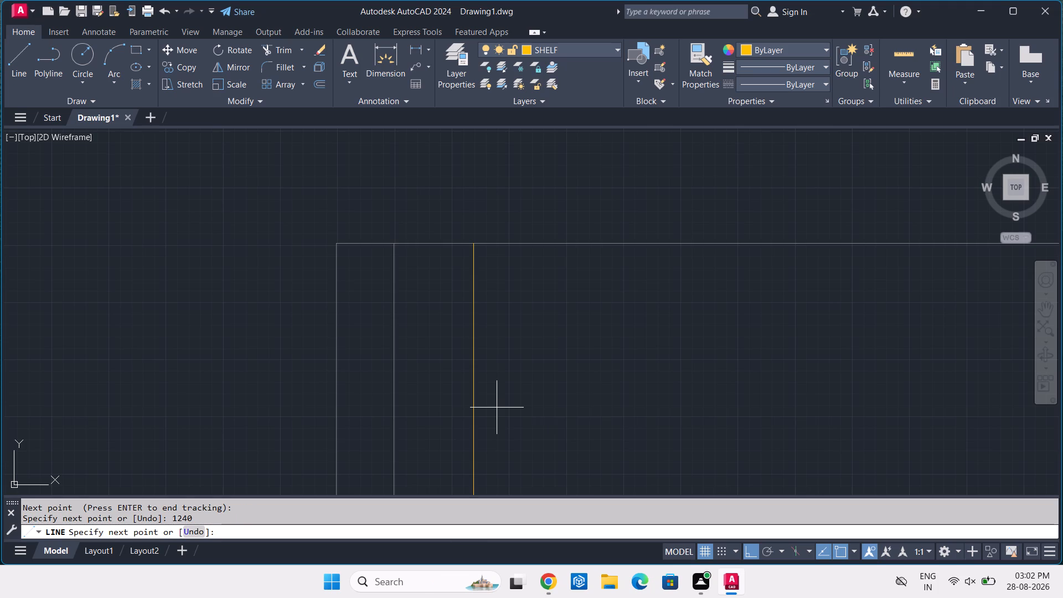
Continue the shelf outline with a horizontal segment leftward to meet the inner offset line, and end the line chain.
{"action": "scroll", "coordinate": [476, 375], "scroll_direction": "down", "scroll_amount": 2}
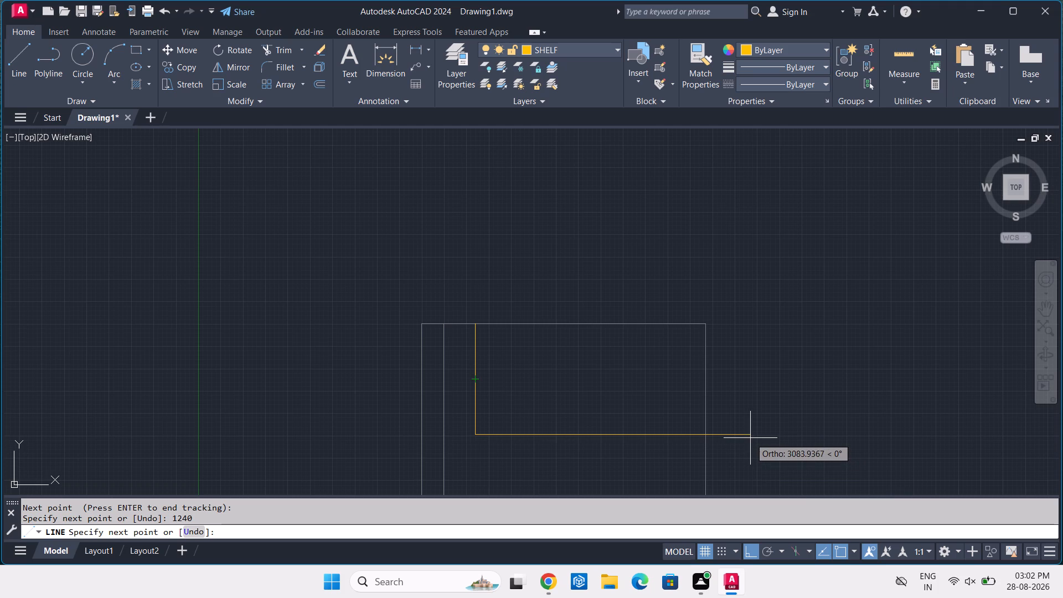
{"action": "middle_click_drag", "start_coordinate": [452, 418], "coordinate": [517, 379]}
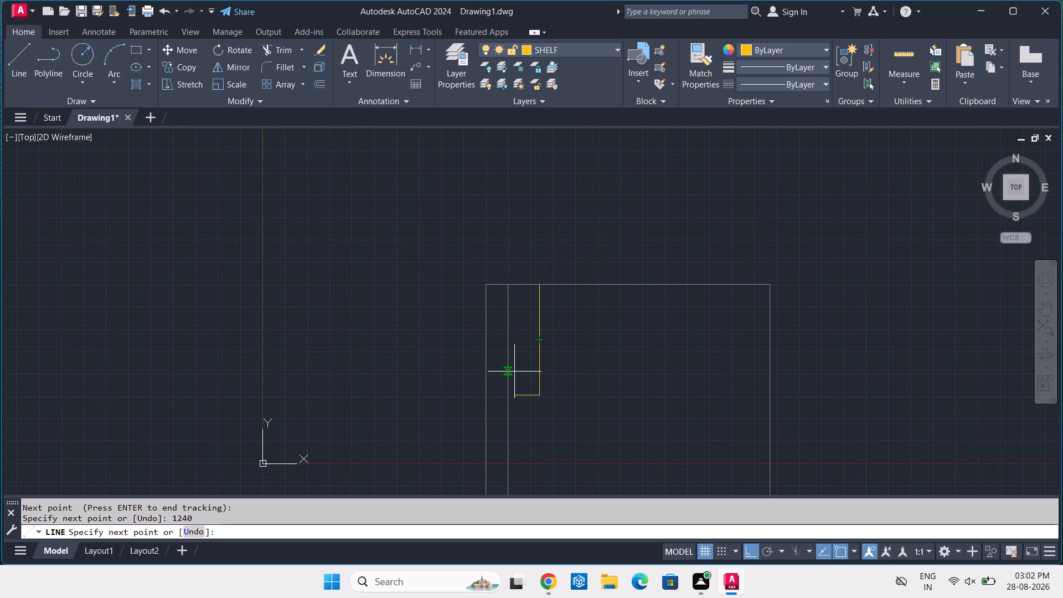
{"action": "scroll", "coordinate": [513, 370], "scroll_direction": "up", "scroll_amount": 1}
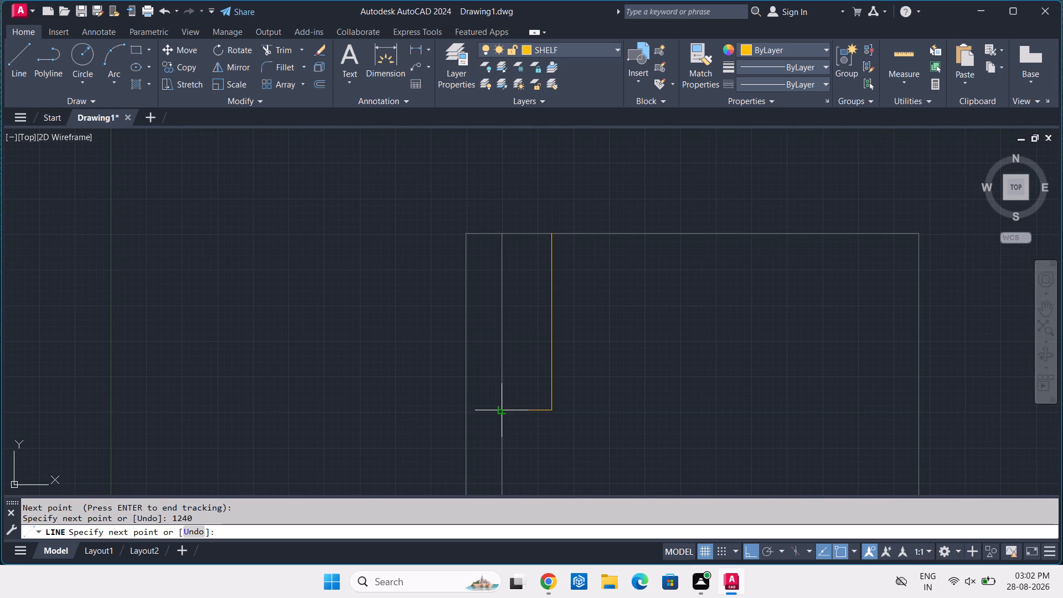
{"action": "left_click", "coordinate": [500, 411]}
{"action": "key", "text": "Return"}
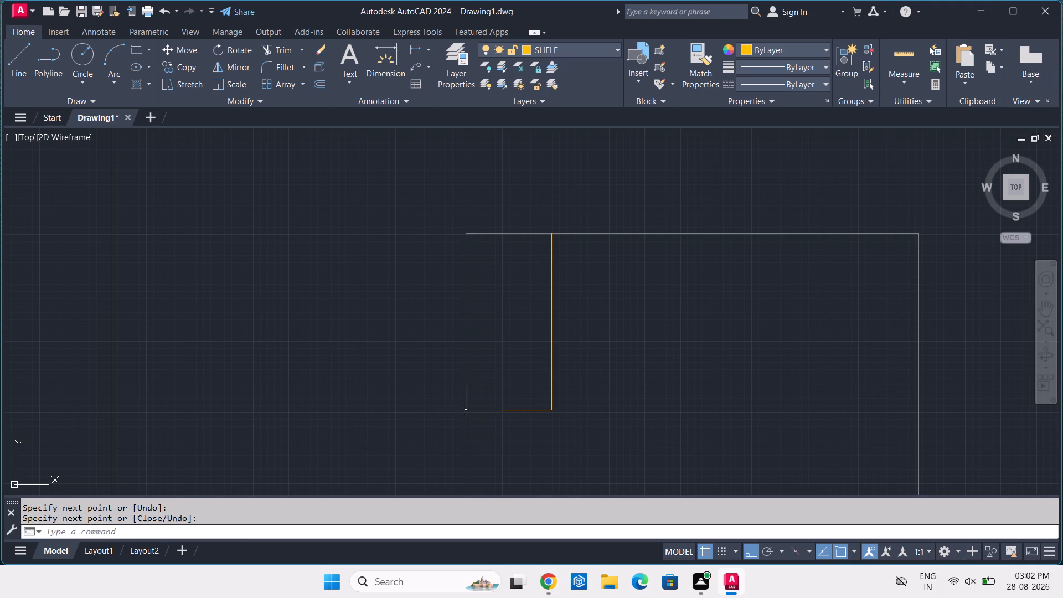
Offset the vertical shelf line 10 to the left, toward the inside of the shelf.
{"action": "scroll", "coordinate": [596, 276], "scroll_direction": "up", "scroll_amount": 1}
{"action": "left_click", "coordinate": [577, 255]}
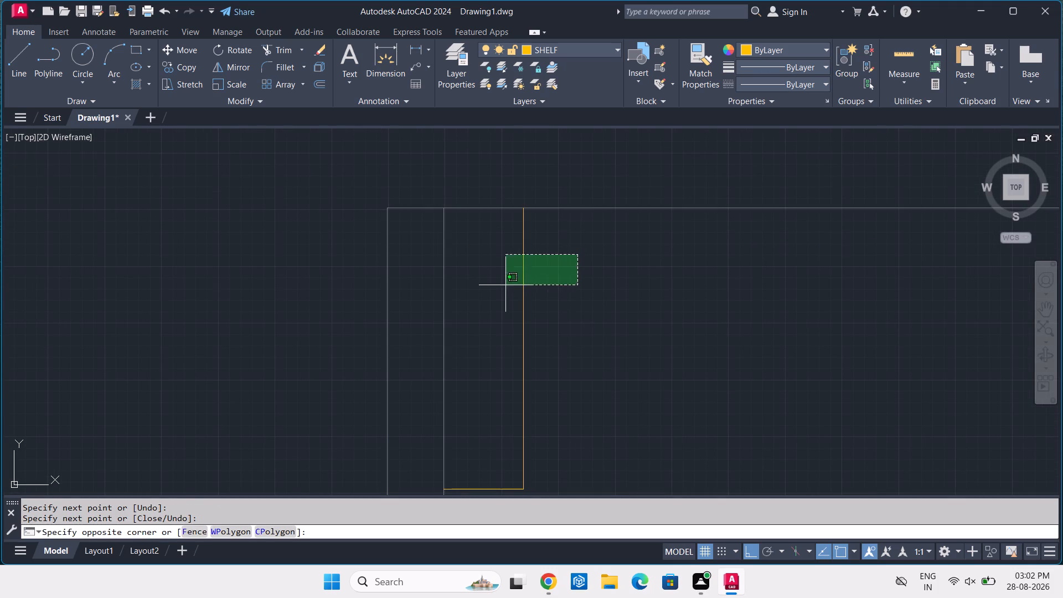
{"action": "left_click", "coordinate": [505, 285]}
{"action": "type", "text": "O"}
{"action": "key", "text": "space"}
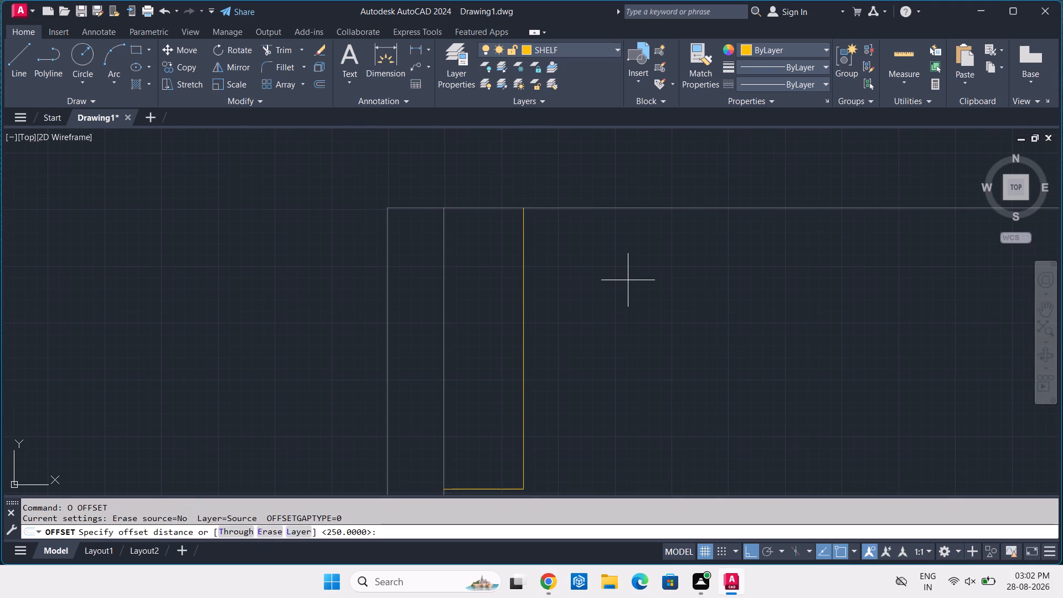
{"action": "type", "text": "10"}
{"action": "key", "text": "Return"}
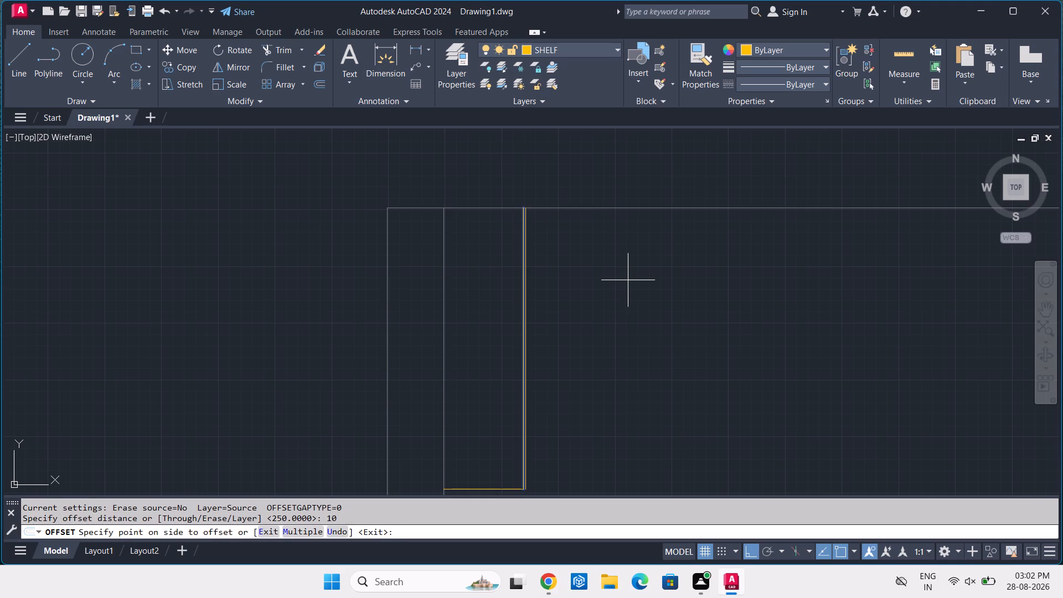
{"action": "left_click", "coordinate": [450, 269]}
{"action": "scroll", "coordinate": [548, 236], "scroll_direction": "up", "scroll_amount": 2}
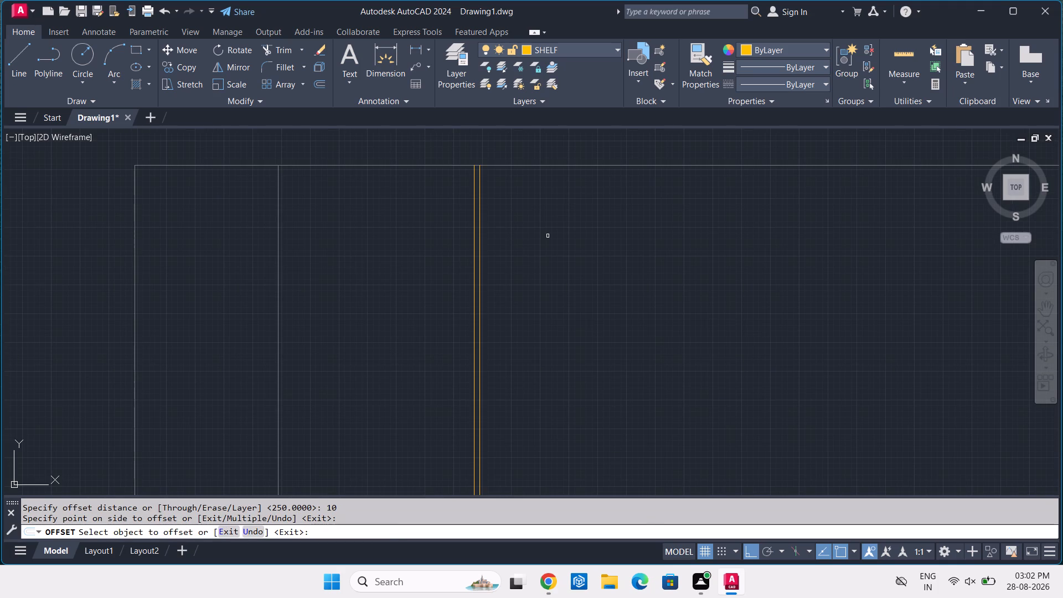
{"action": "key", "text": "Return"}
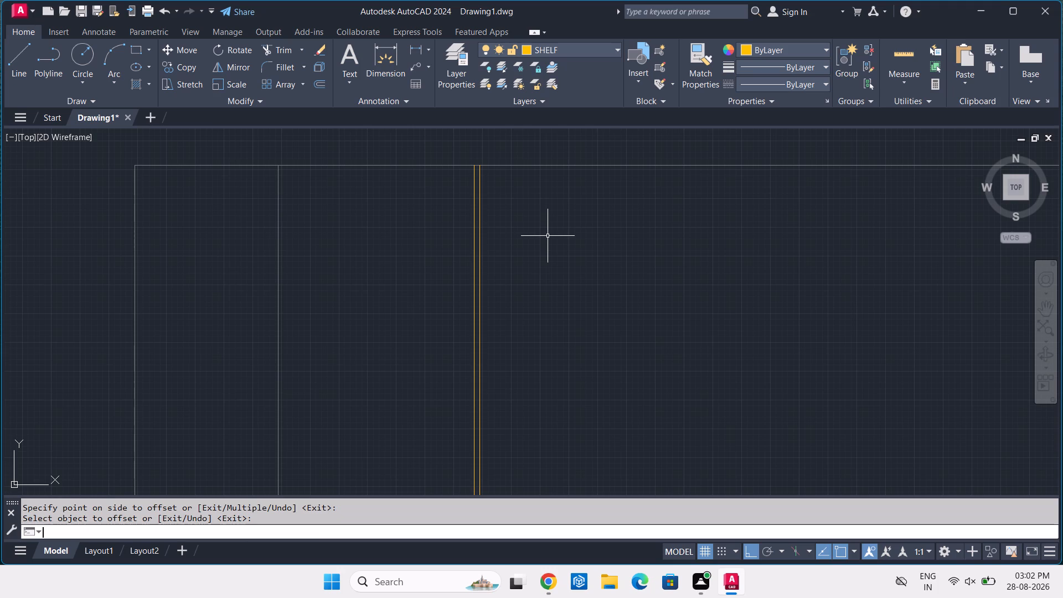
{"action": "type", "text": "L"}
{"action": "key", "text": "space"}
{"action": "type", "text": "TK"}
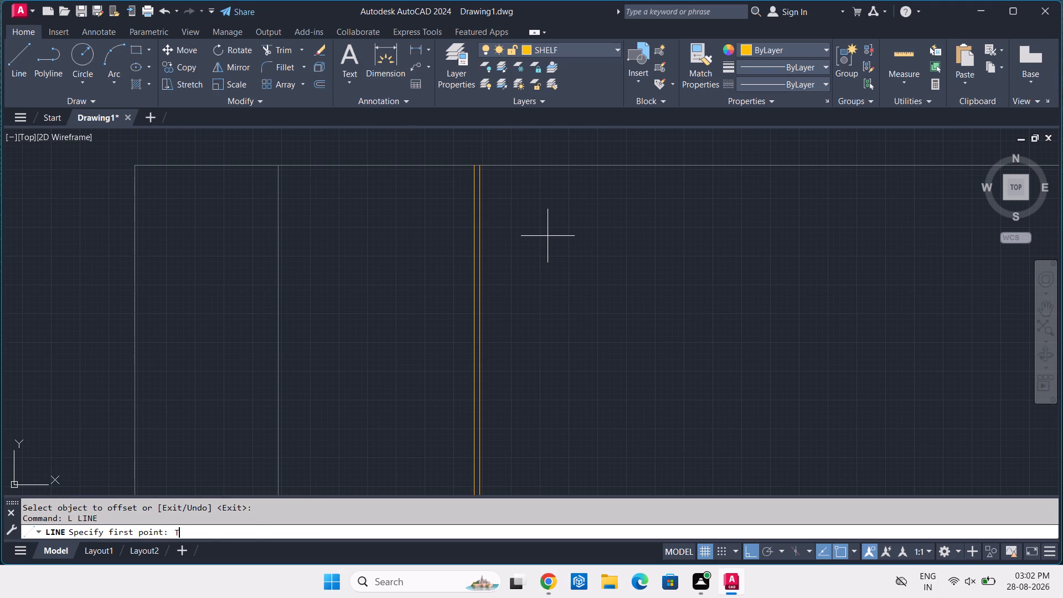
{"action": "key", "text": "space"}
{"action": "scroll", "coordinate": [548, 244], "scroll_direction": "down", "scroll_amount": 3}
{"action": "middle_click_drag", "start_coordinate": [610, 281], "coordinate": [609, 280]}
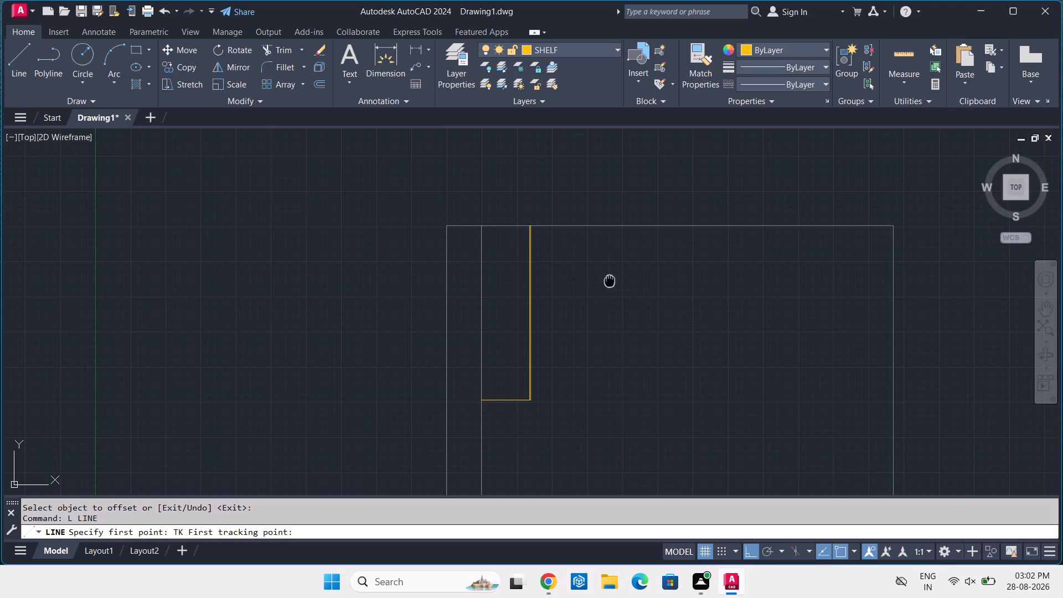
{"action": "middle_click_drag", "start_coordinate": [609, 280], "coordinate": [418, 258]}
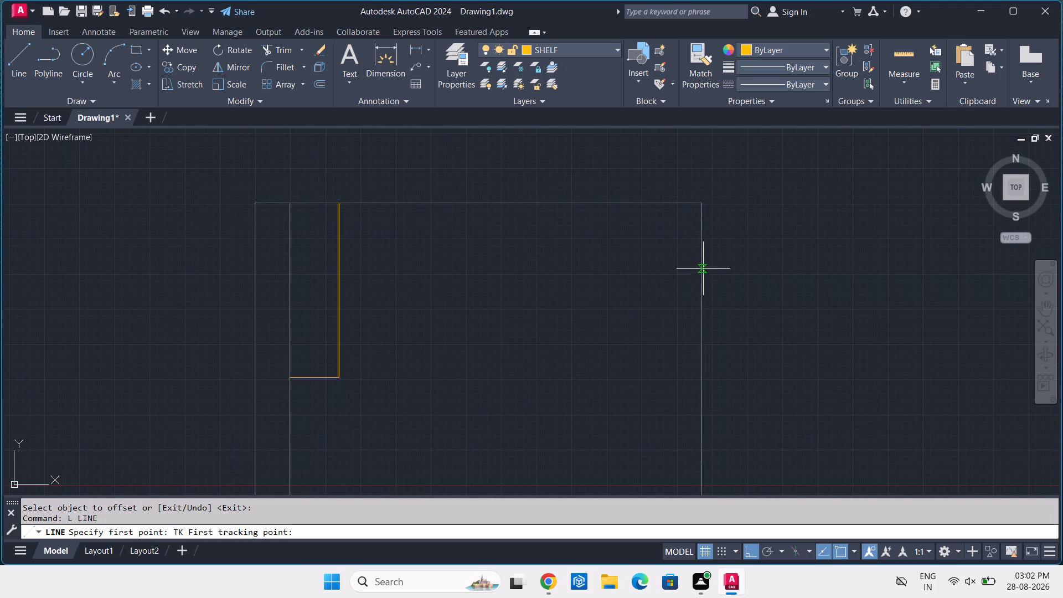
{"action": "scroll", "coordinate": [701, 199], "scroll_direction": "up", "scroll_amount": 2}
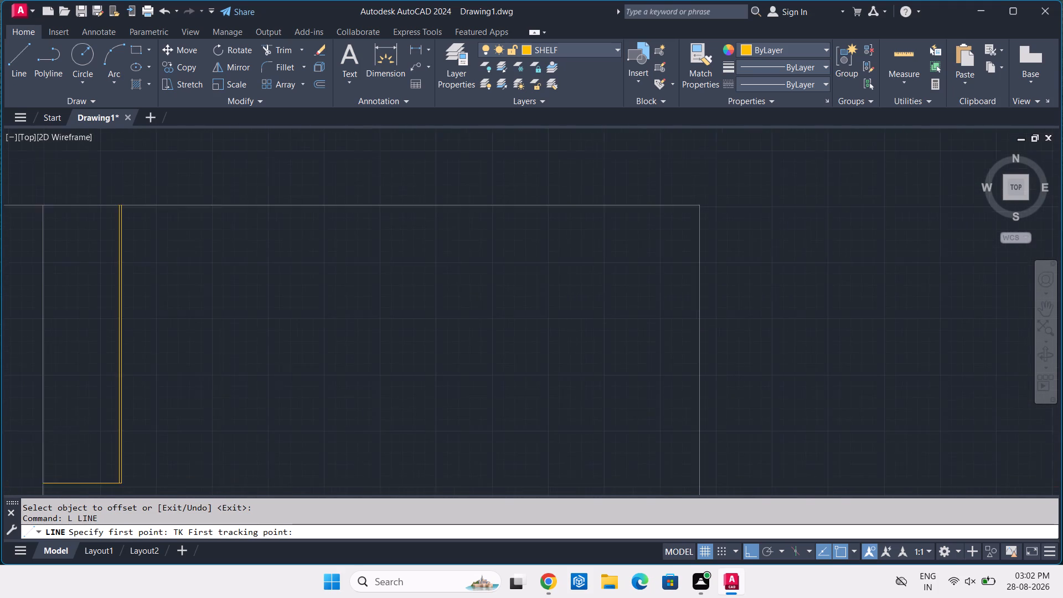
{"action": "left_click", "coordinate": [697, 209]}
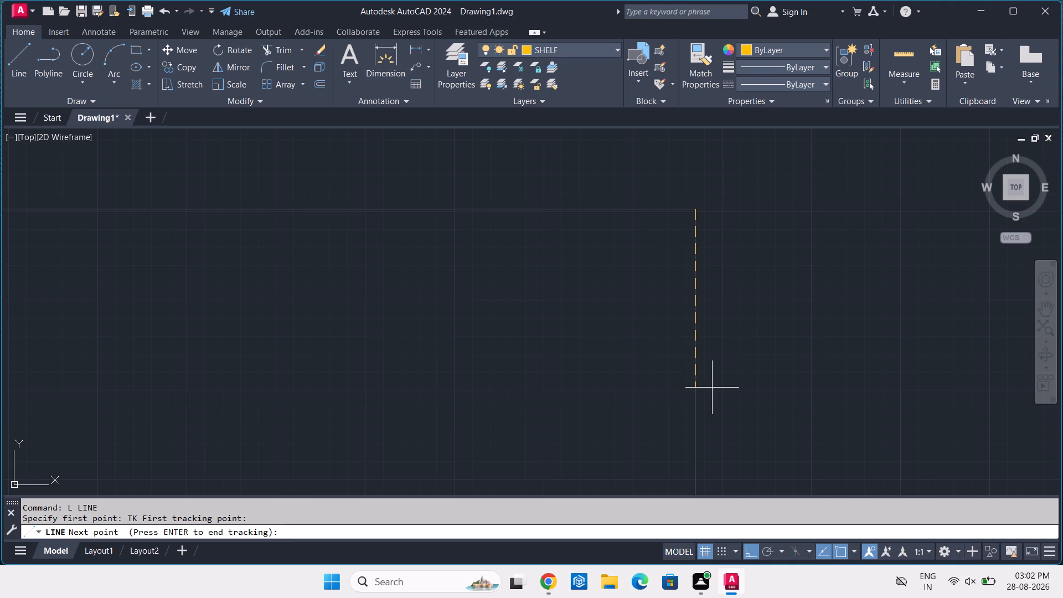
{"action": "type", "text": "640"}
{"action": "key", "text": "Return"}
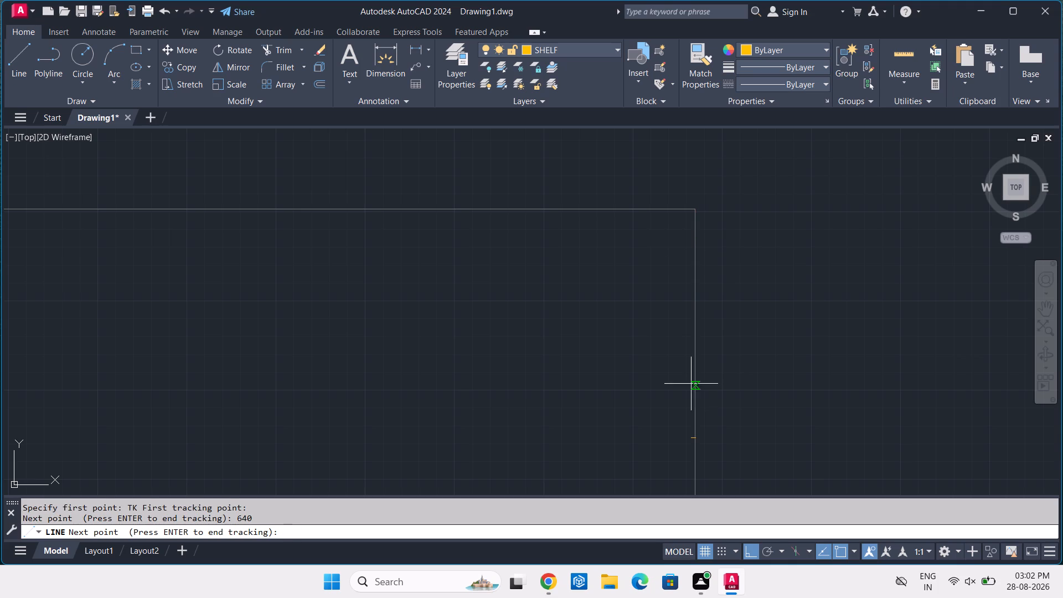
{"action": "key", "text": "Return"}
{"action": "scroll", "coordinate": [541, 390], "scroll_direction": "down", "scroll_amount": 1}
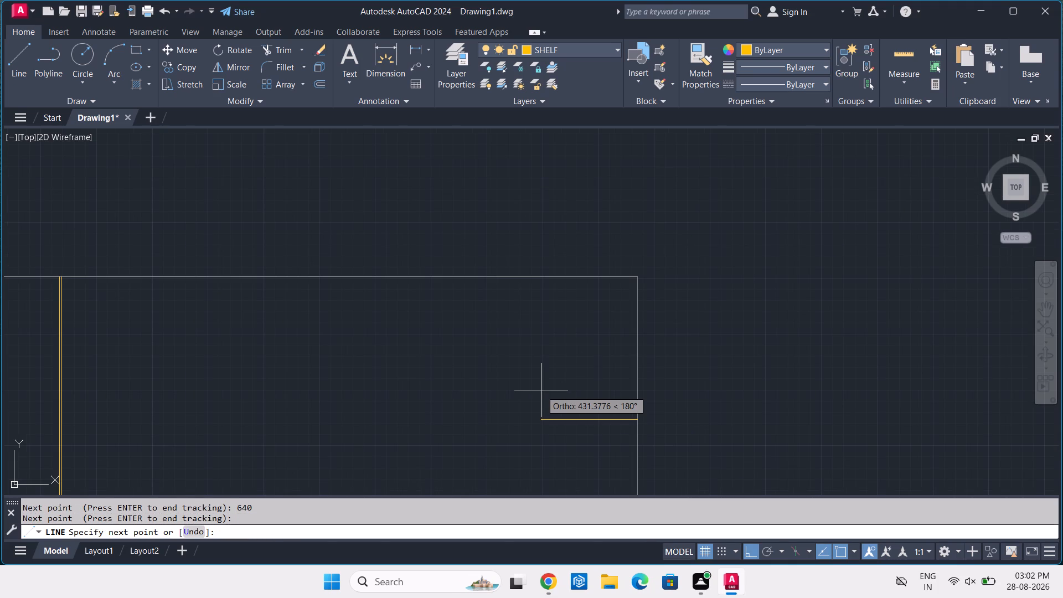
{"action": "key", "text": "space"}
Draw a horizontal shelf divider 640 below the plan's top edge, from the outer vertical shelf line leftward to the inner offset wall line.
{"action": "key", "text": "space"}
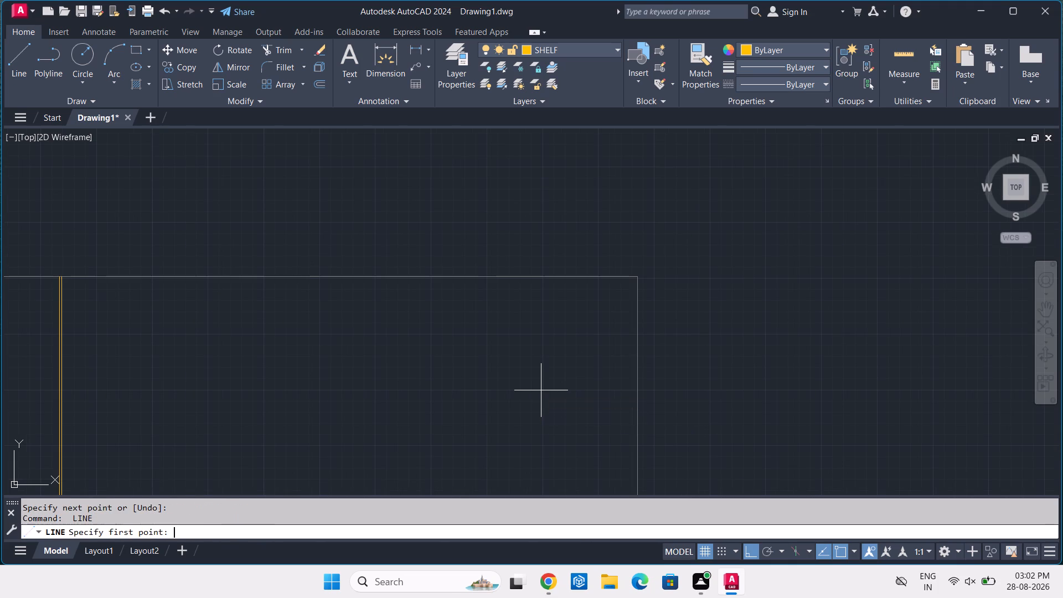
{"action": "type", "text": "TK"}
{"action": "key", "text": "space"}
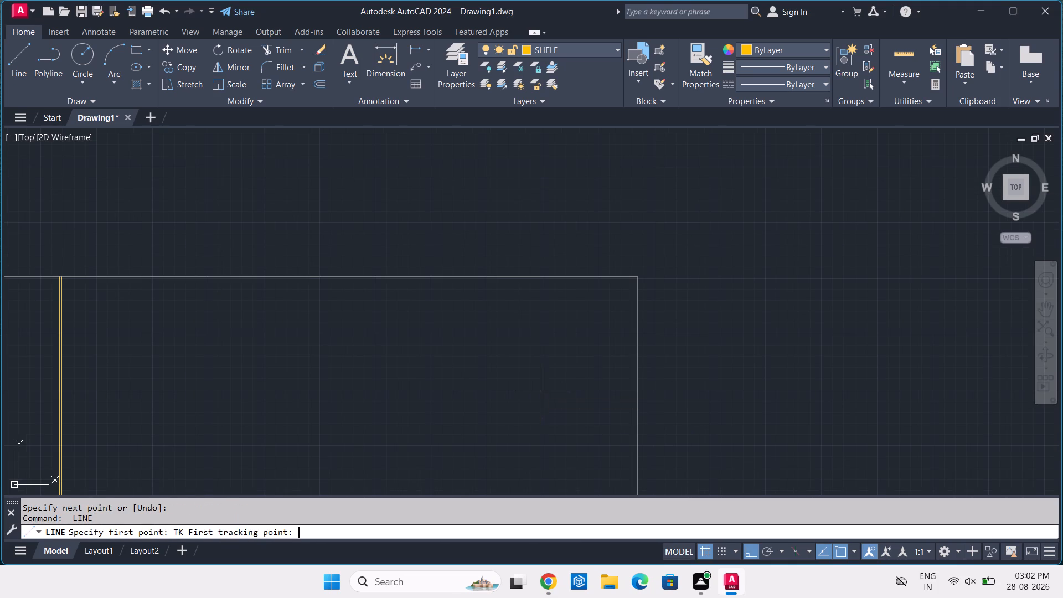
{"action": "left_click", "coordinate": [634, 274]}
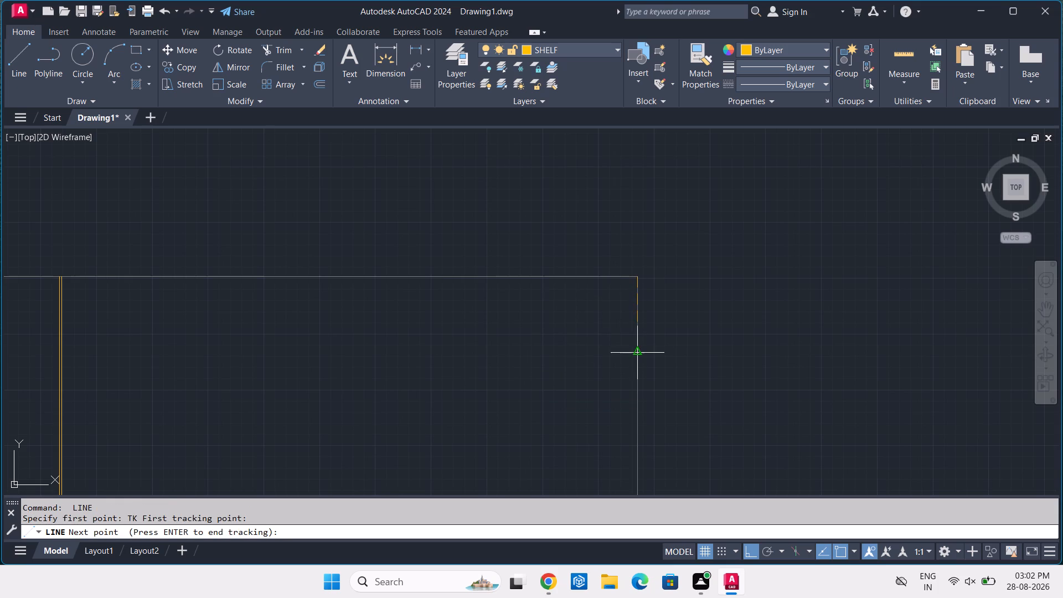
{"action": "type", "text": "640"}
{"action": "key", "text": "Return"}
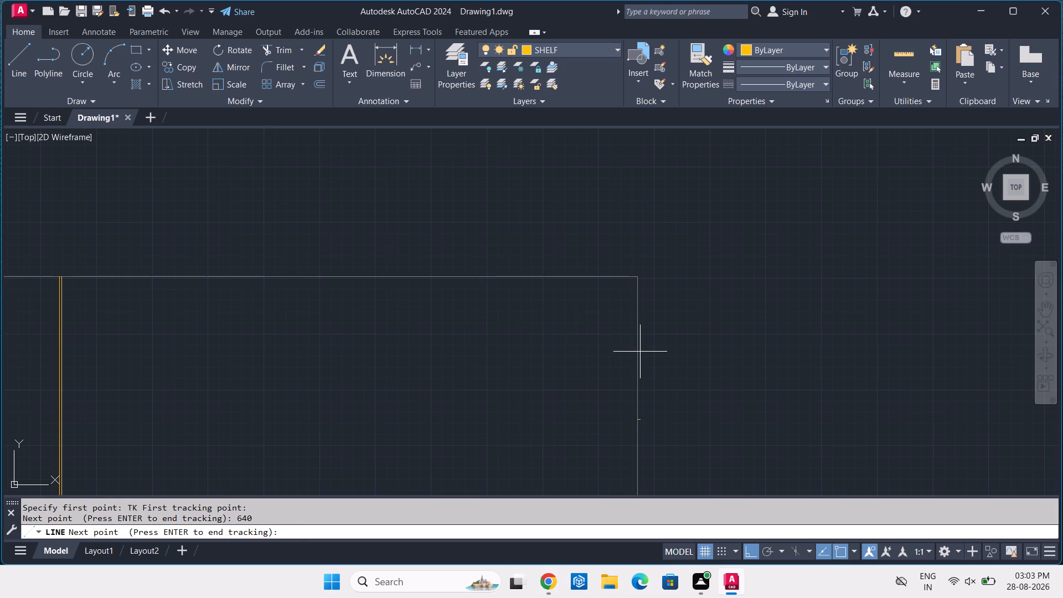
{"action": "middle_click_drag", "start_coordinate": [375, 364], "coordinate": [643, 292]}
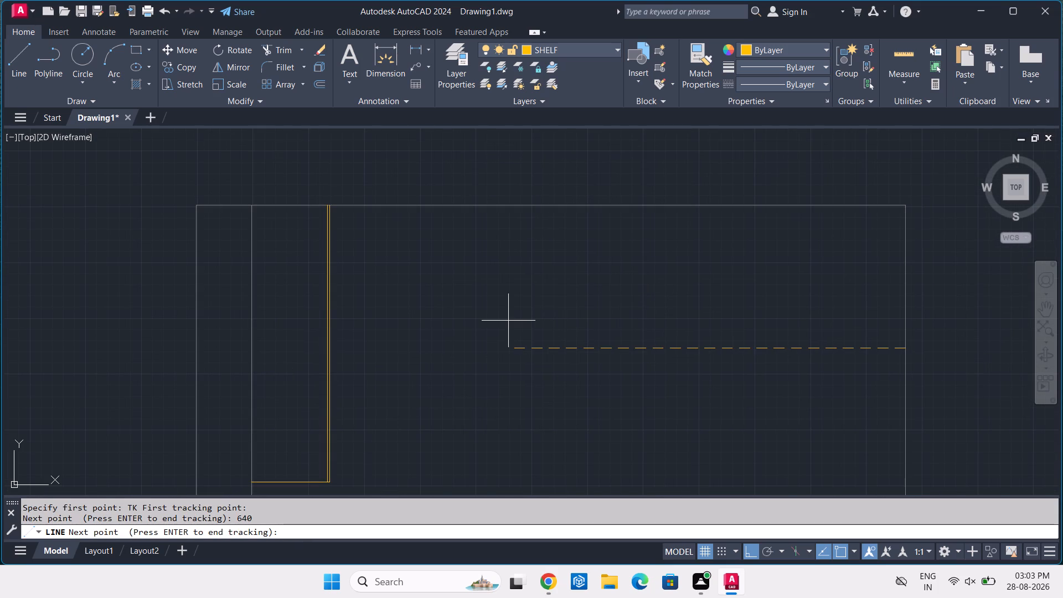
{"action": "scroll", "coordinate": [344, 313], "scroll_direction": "up", "scroll_amount": 1}
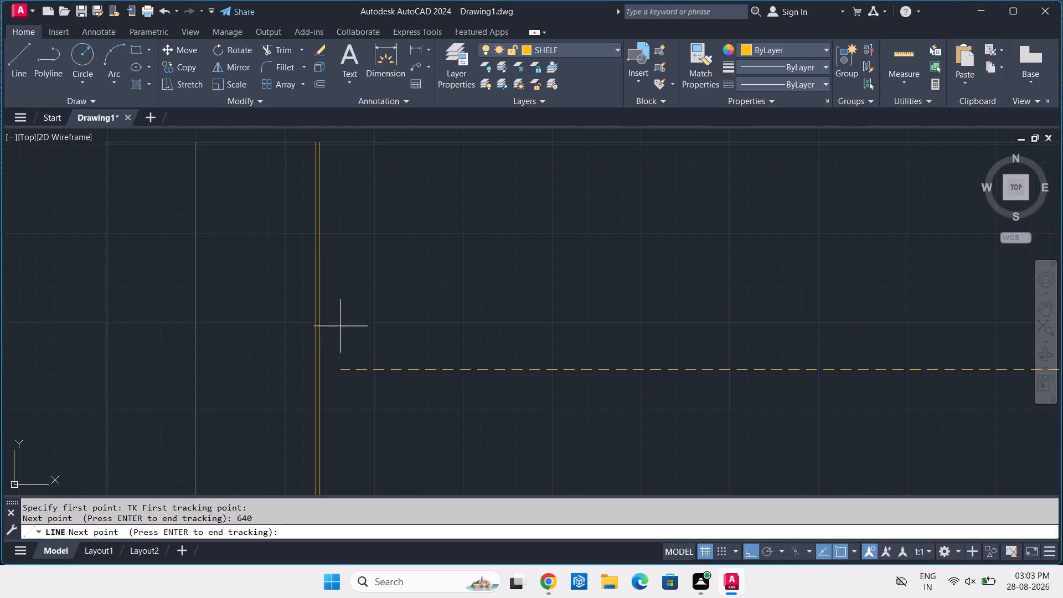
{"action": "scroll", "coordinate": [334, 362], "scroll_direction": "up", "scroll_amount": 2}
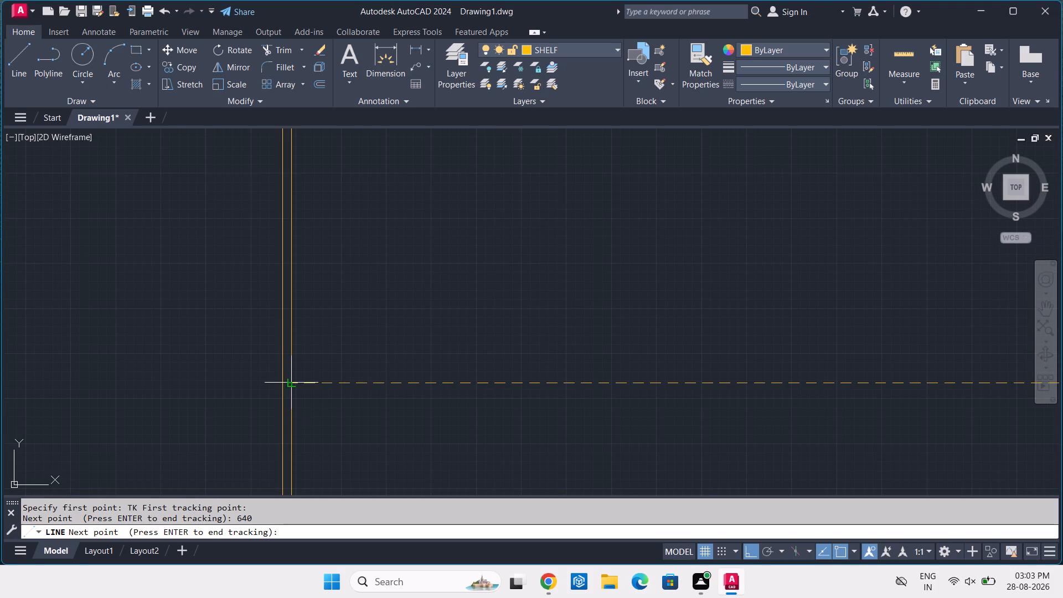
{"action": "left_click", "coordinate": [292, 385]}
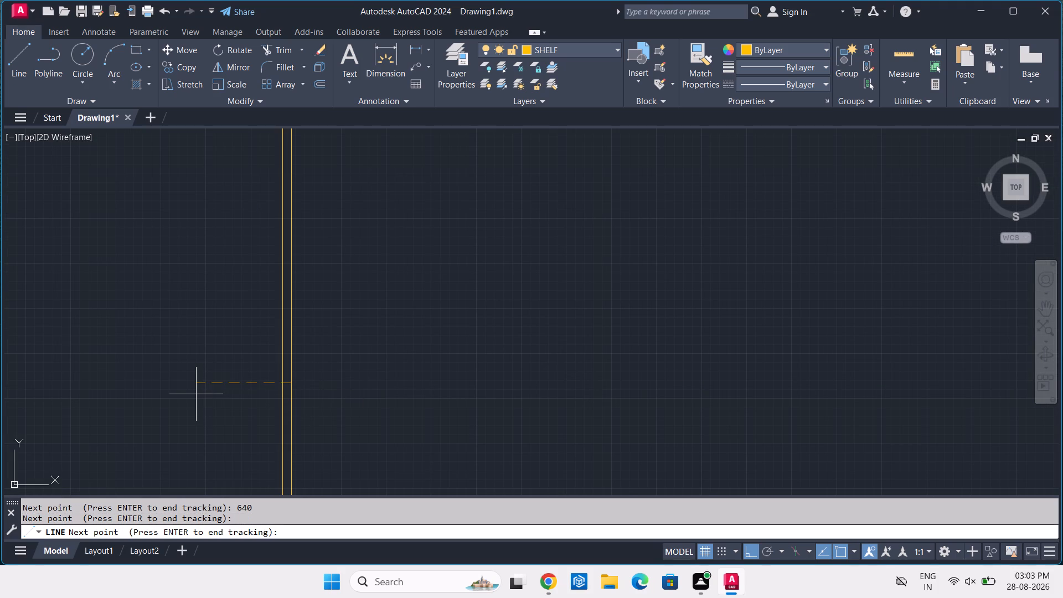
{"action": "key", "text": "Return"}
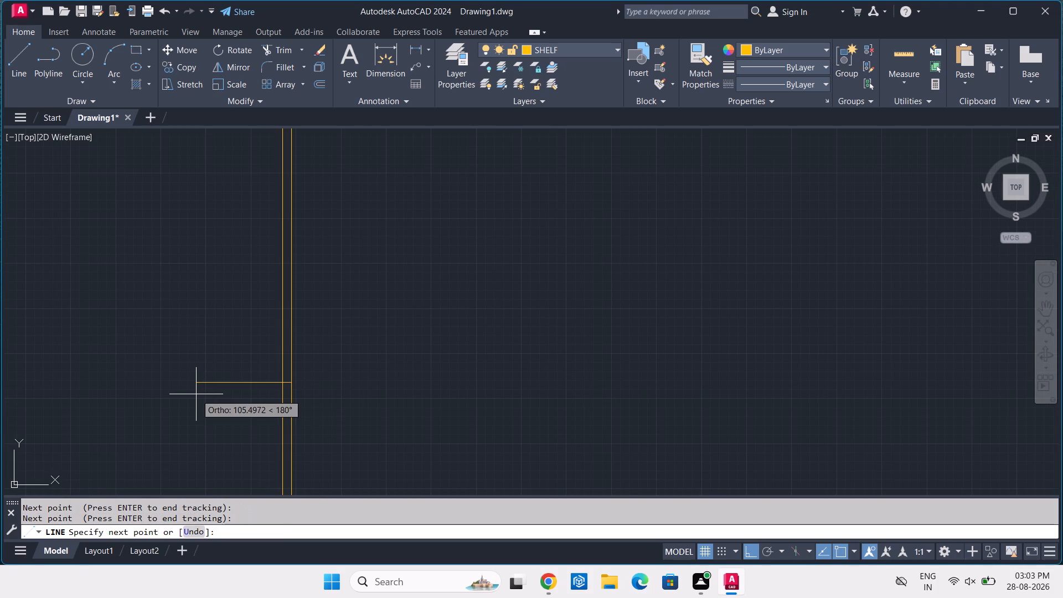
{"action": "scroll", "coordinate": [192, 391], "scroll_direction": "down", "scroll_amount": 1}
{"action": "scroll", "coordinate": [71, 391], "scroll_direction": "up", "scroll_amount": 1}
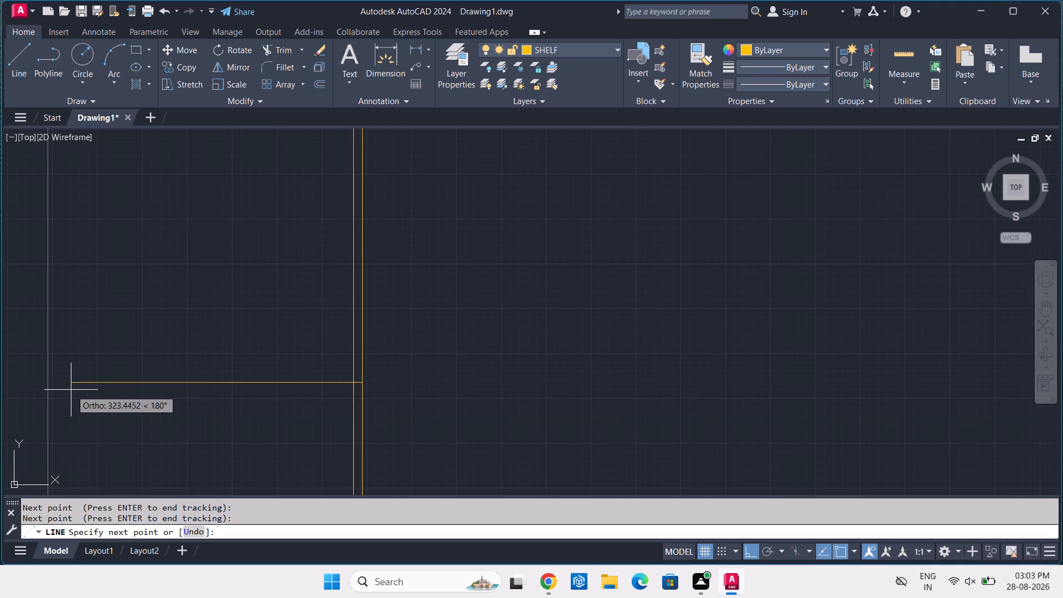
{"action": "left_click", "coordinate": [44, 382]}
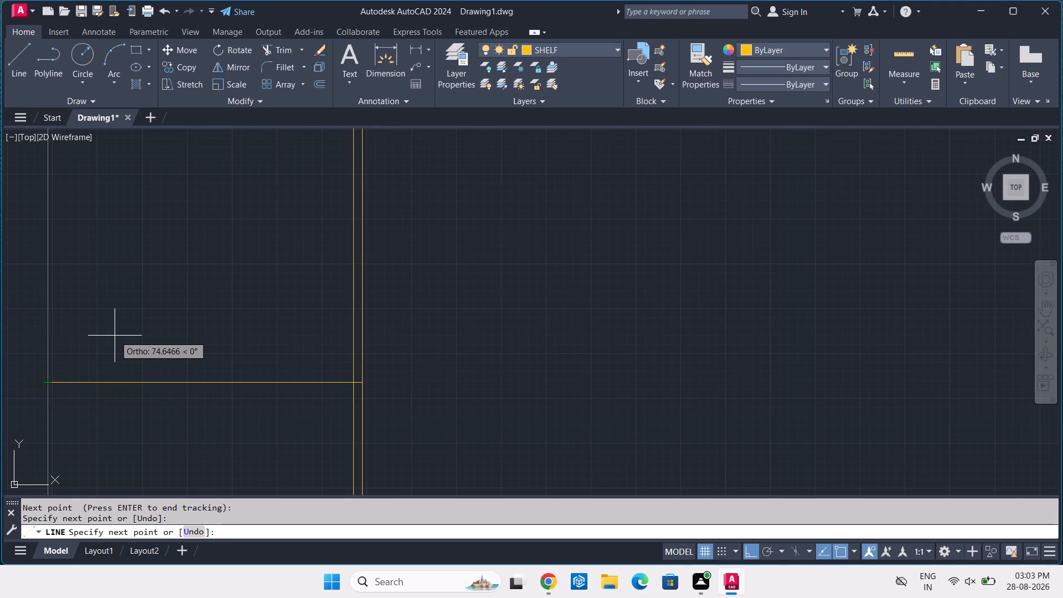
{"action": "key", "text": "Return"}
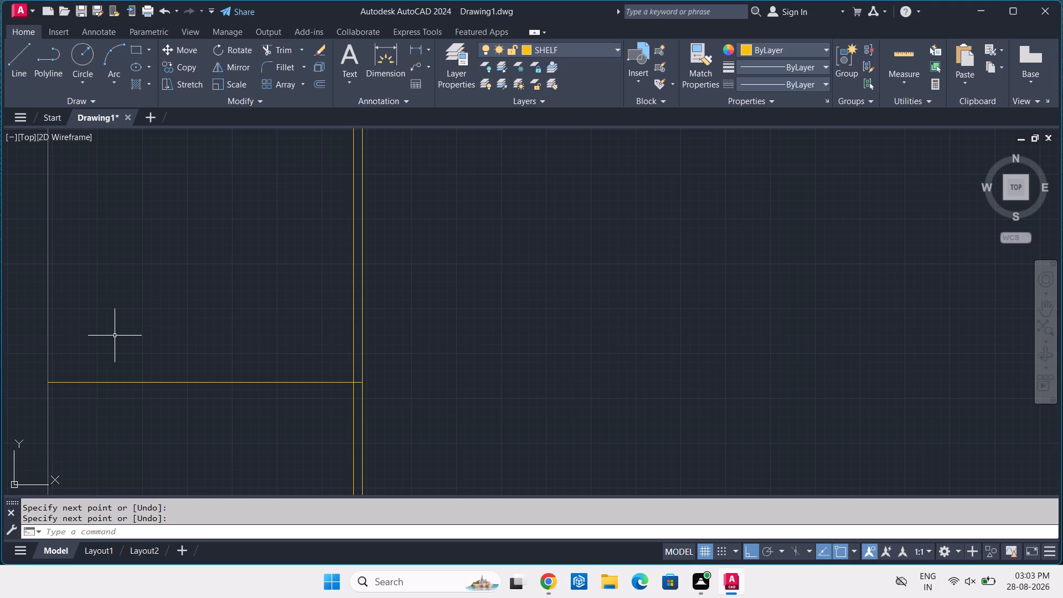
Draw a vertical line inside the upper shelf compartment, left of the shelf's double line, from the top edge down to the horizontal divider.
{"action": "type", "text": "L"}
{"action": "key", "text": "space"}
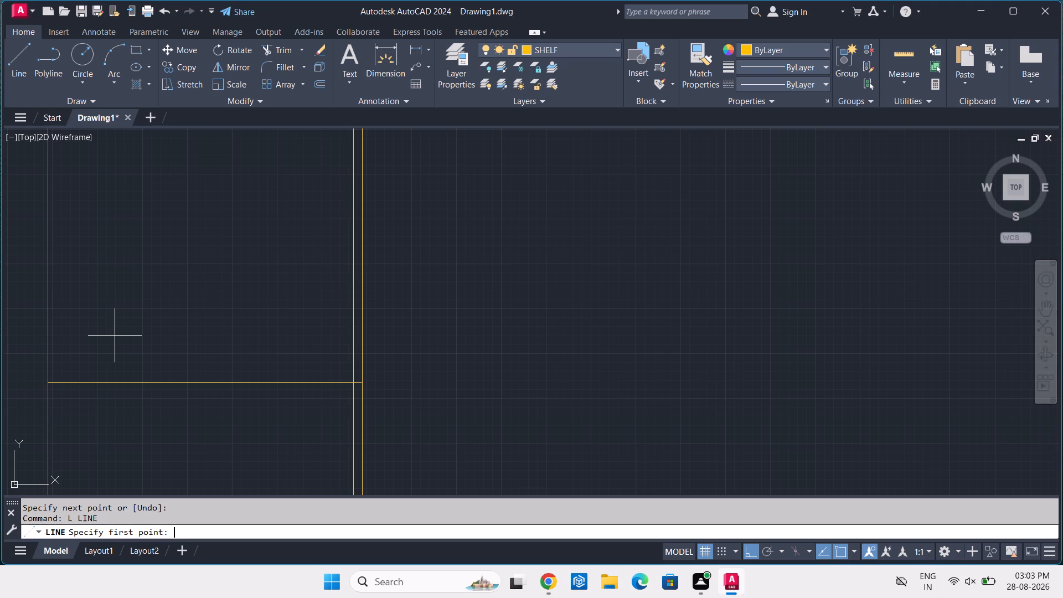
{"action": "type", "text": "TK"}
{"action": "key", "text": "space"}
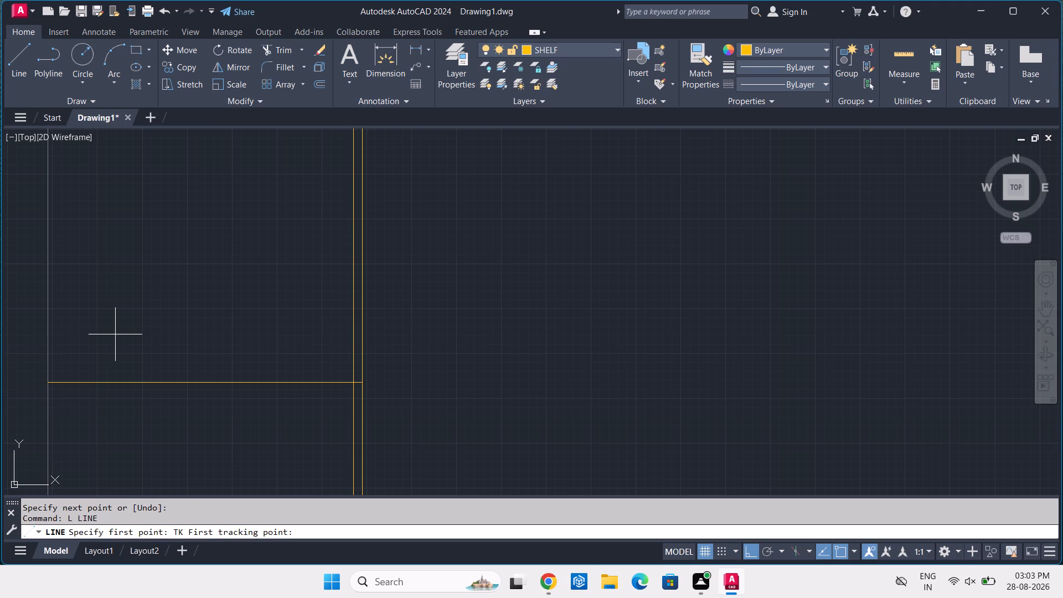
{"action": "scroll", "coordinate": [141, 294], "scroll_direction": "down", "scroll_amount": 2}
{"action": "middle_click_drag", "start_coordinate": [163, 257], "coordinate": [239, 364]}
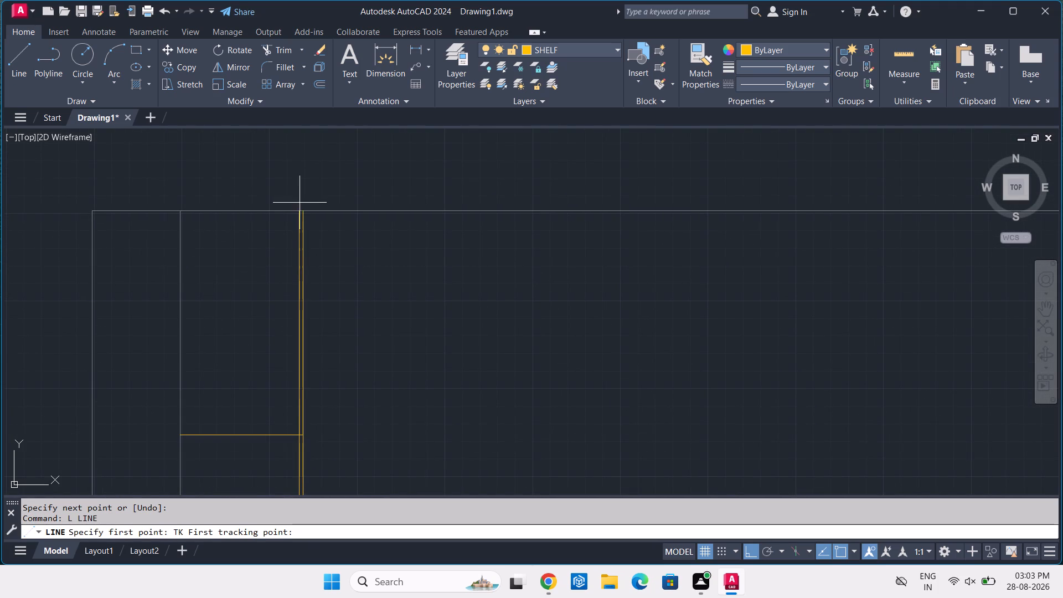
{"action": "scroll", "coordinate": [290, 209], "scroll_direction": "up", "scroll_amount": 3}
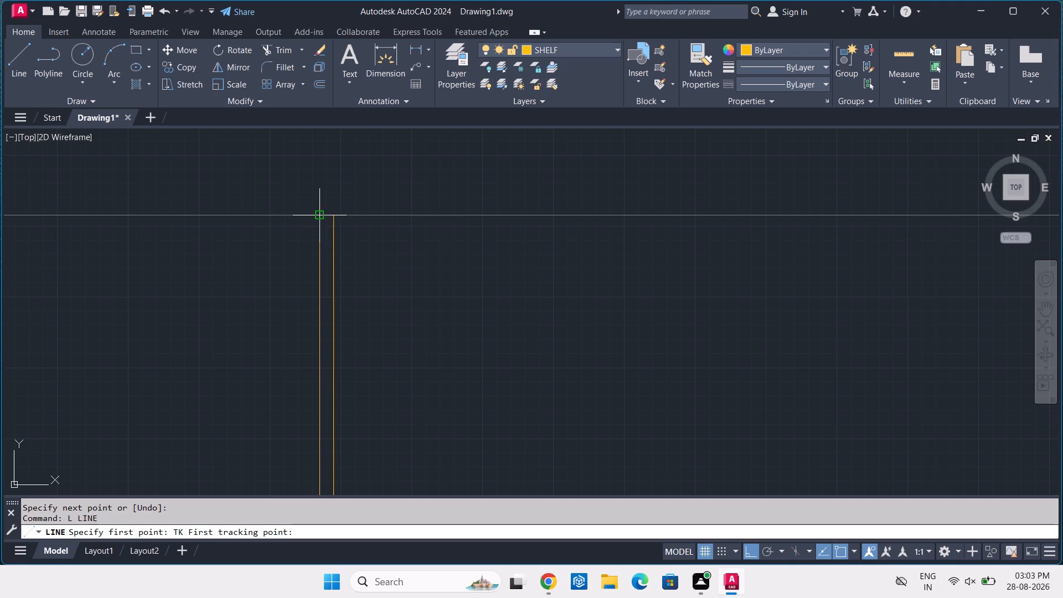
{"action": "left_click", "coordinate": [322, 215]}
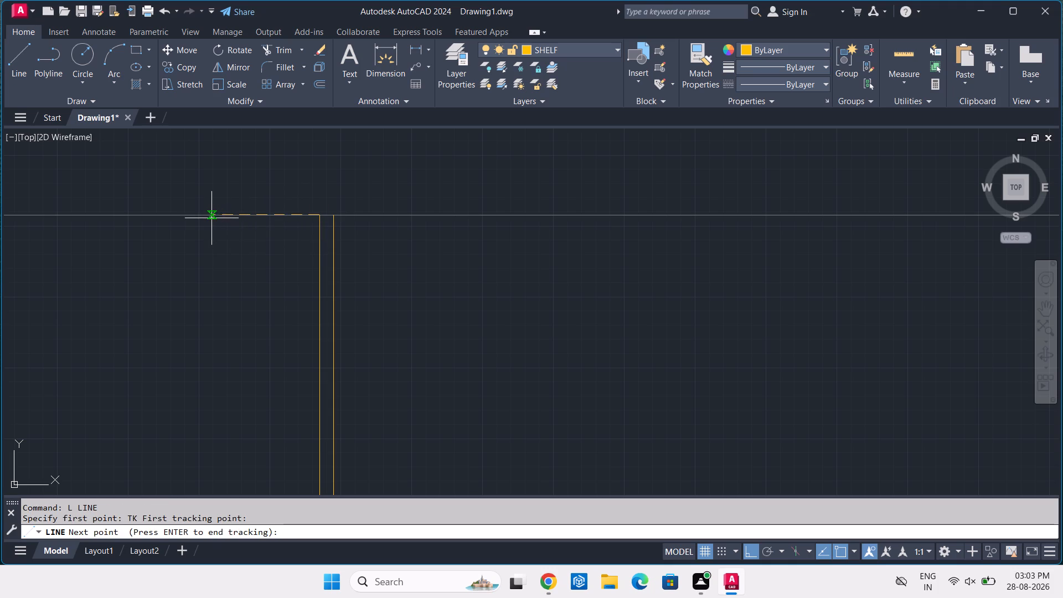
{"action": "left_click", "coordinate": [209, 217]}
{"action": "scroll", "coordinate": [209, 219], "scroll_direction": "down", "scroll_amount": 4}
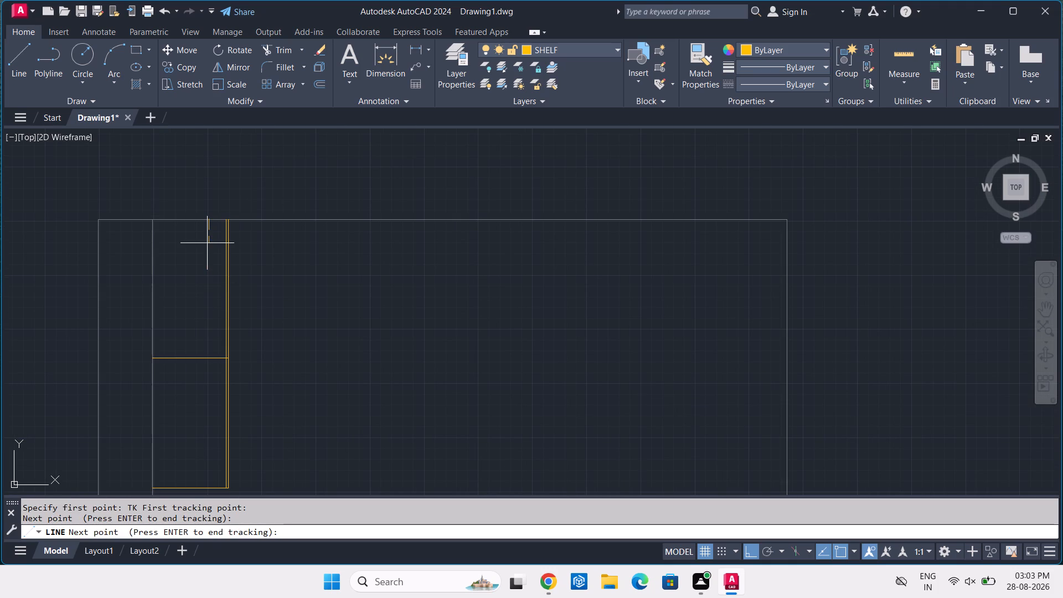
{"action": "scroll", "coordinate": [210, 205], "scroll_direction": "up", "scroll_amount": 4}
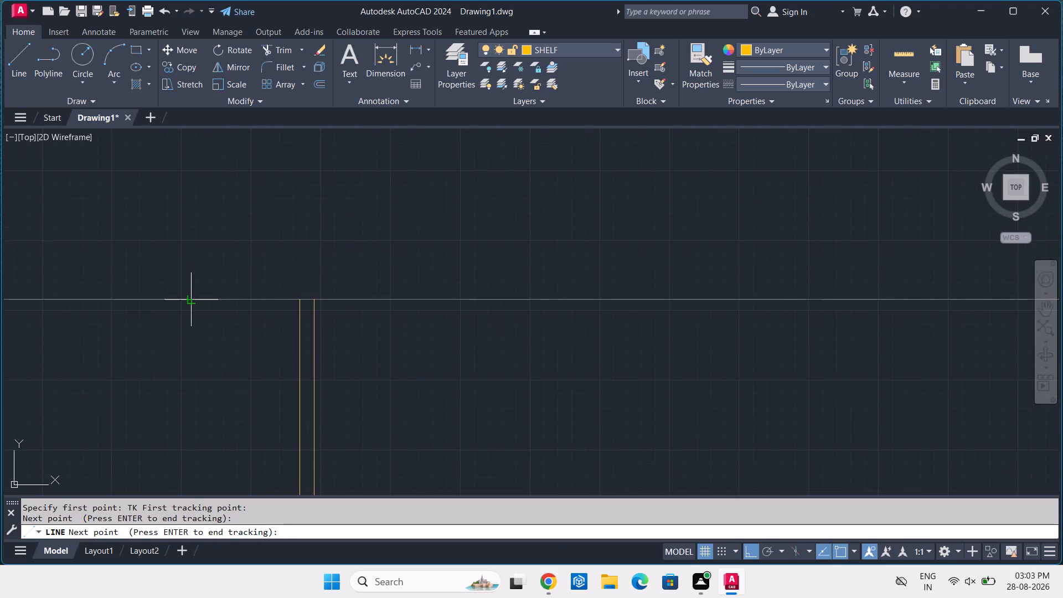
{"action": "left_click", "coordinate": [173, 300]}
{"action": "scroll", "coordinate": [173, 353], "scroll_direction": "down", "scroll_amount": 4}
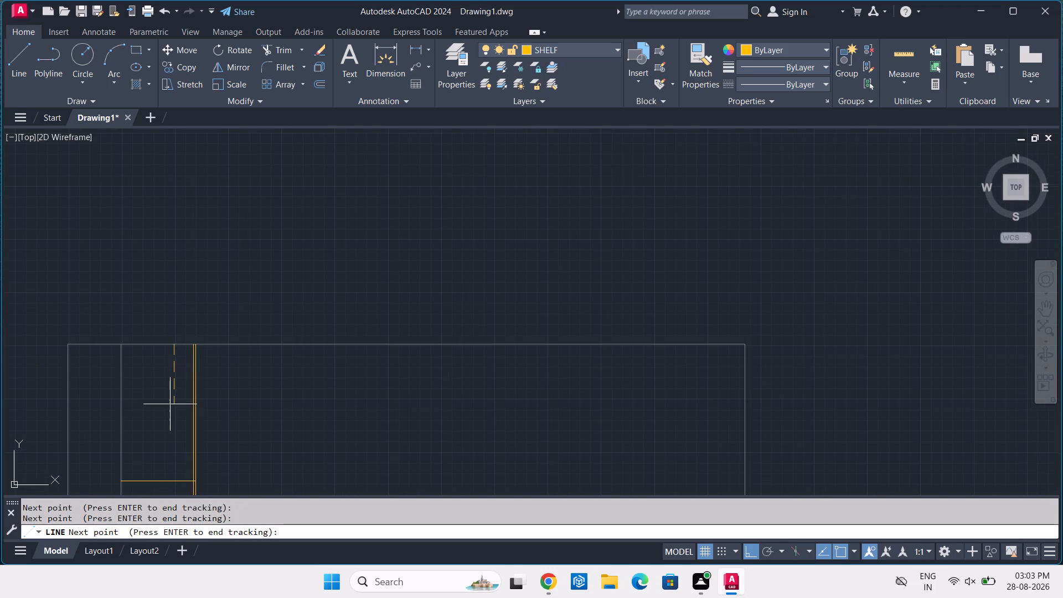
{"action": "middle_click_drag", "start_coordinate": [170, 405], "coordinate": [311, 317]}
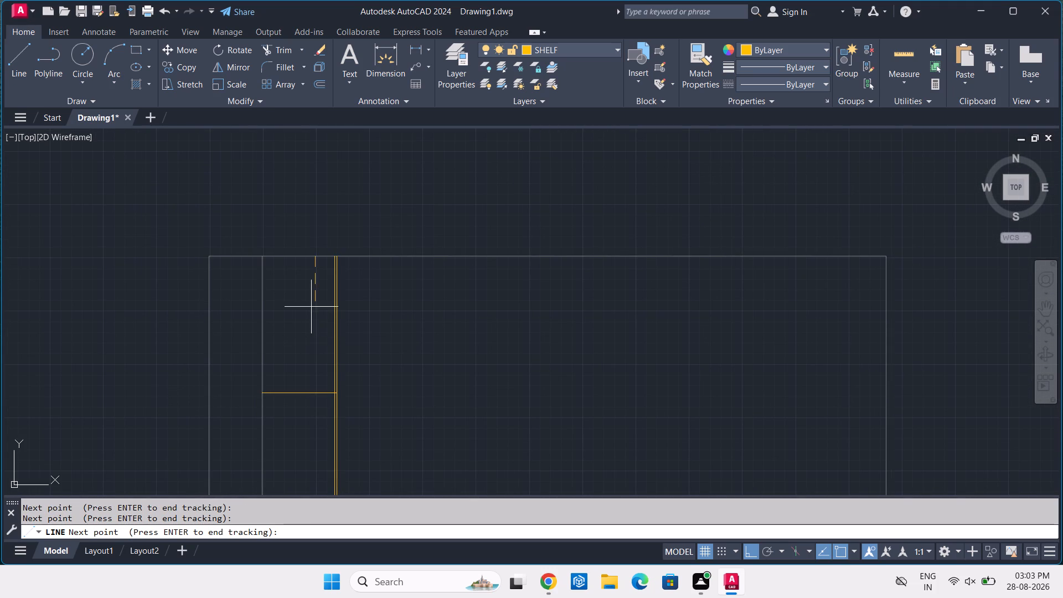
{"action": "scroll", "coordinate": [308, 245], "scroll_direction": "up", "scroll_amount": 4}
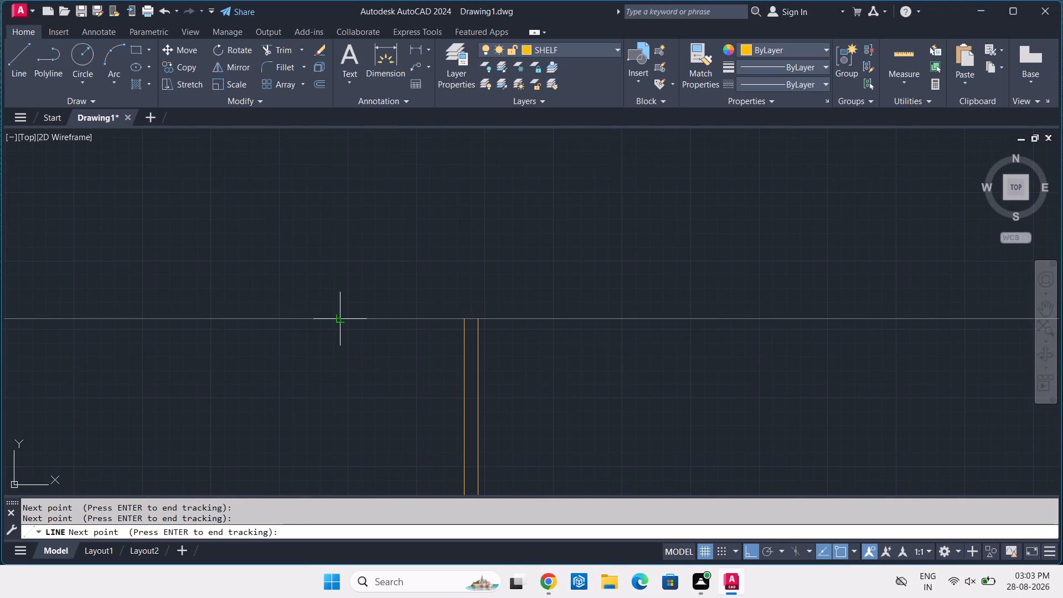
{"action": "left_click", "coordinate": [323, 318]}
{"action": "scroll", "coordinate": [323, 318], "scroll_direction": "down", "scroll_amount": 3}
{"action": "middle_click_drag", "start_coordinate": [321, 426], "coordinate": [330, 375]}
{"action": "key", "text": "Return"}
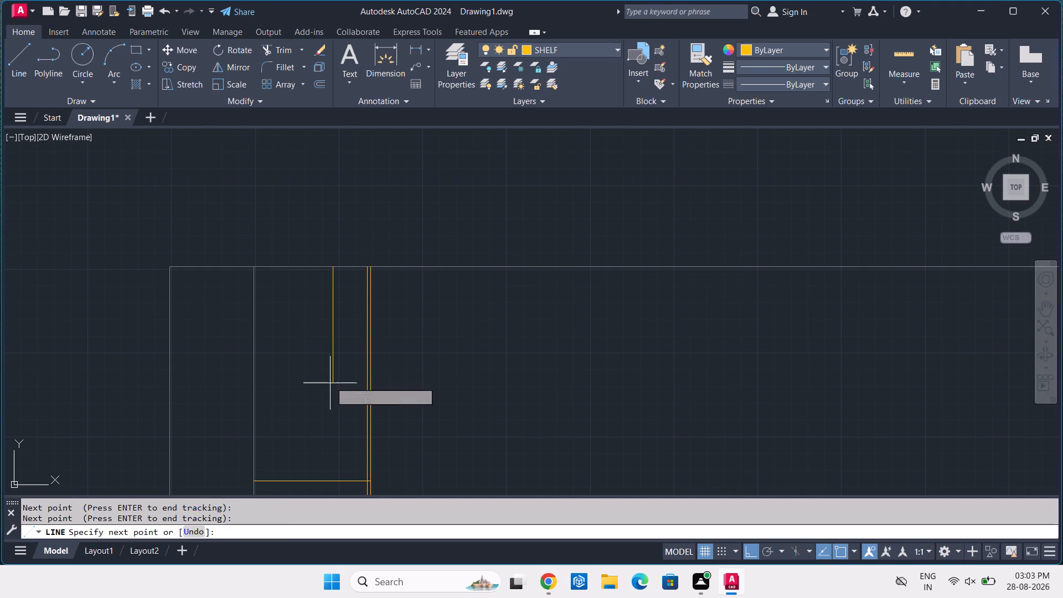
{"action": "middle_click_drag", "start_coordinate": [321, 467], "coordinate": [333, 379]}
{"action": "scroll", "coordinate": [342, 399], "scroll_direction": "up", "scroll_amount": 2}
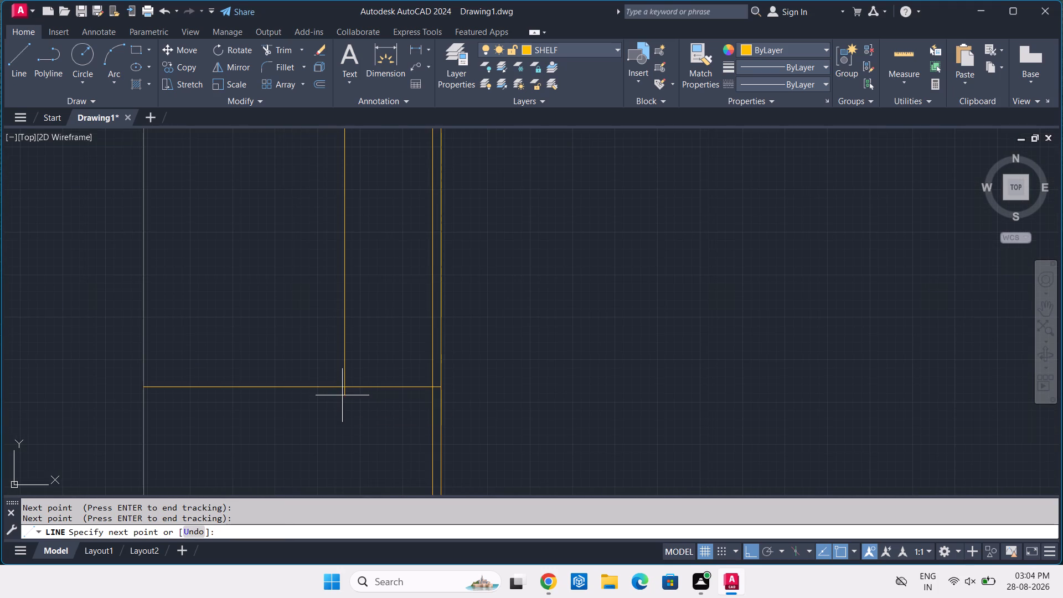
{"action": "left_click", "coordinate": [342, 389]}
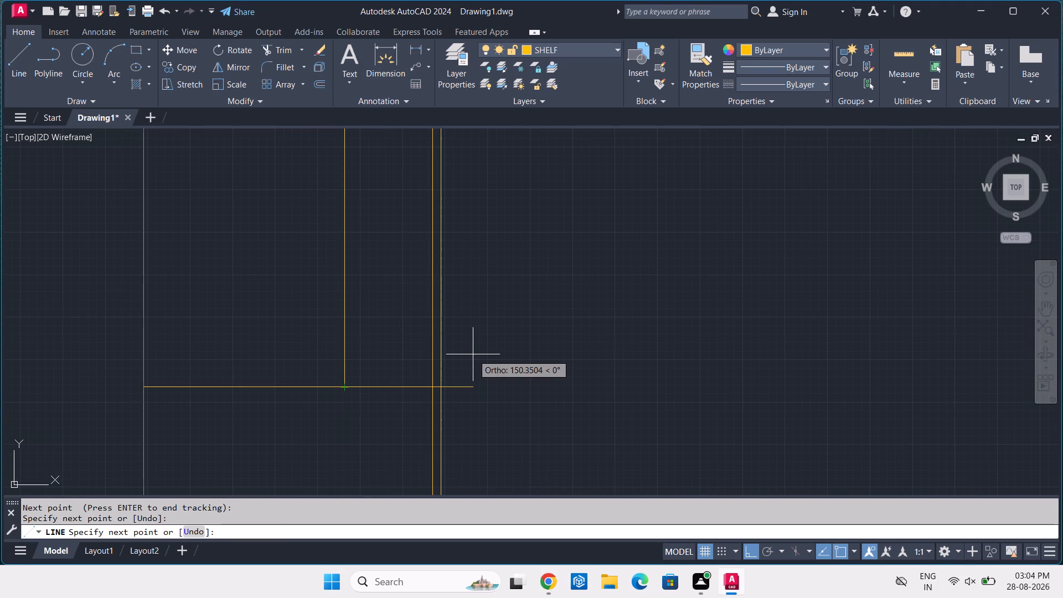
{"action": "key", "text": "Return"}
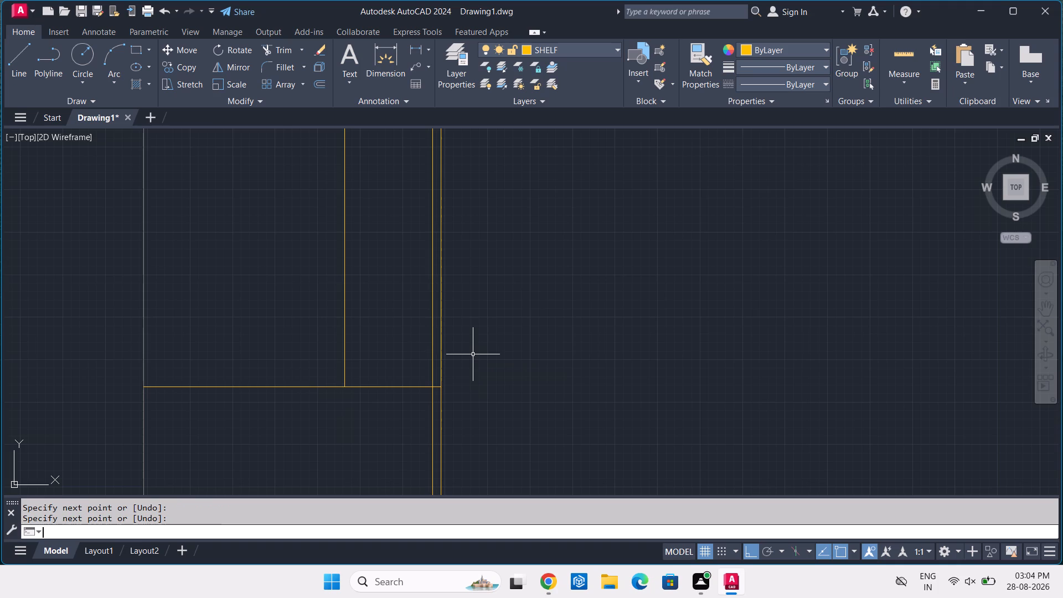
Draw a horizontal line 10 above the divider, from the new vertical line rightward to the shelf's inner vertical line, using tracking.
{"action": "type", "text": "L TK"}
{"action": "key", "text": "space"}
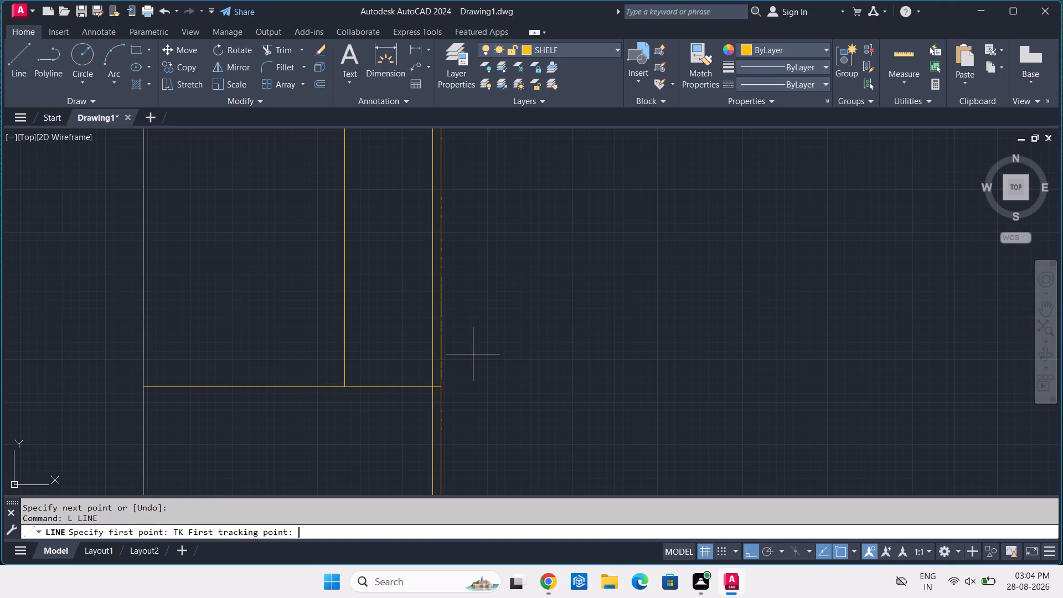
{"action": "left_click", "coordinate": [348, 386]}
{"action": "type", "text": "10"}
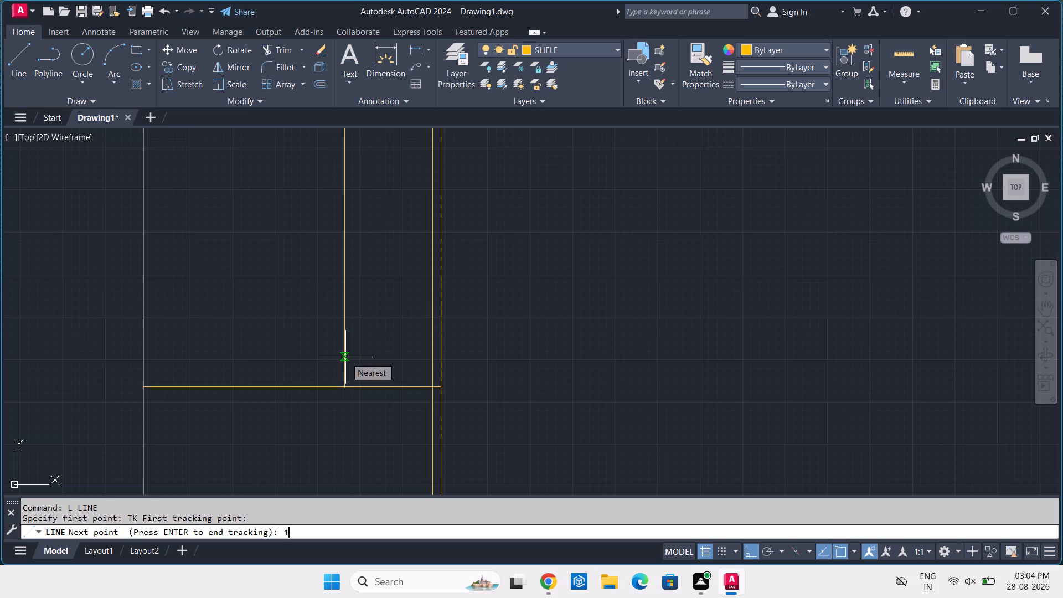
{"action": "key", "text": "Return"}
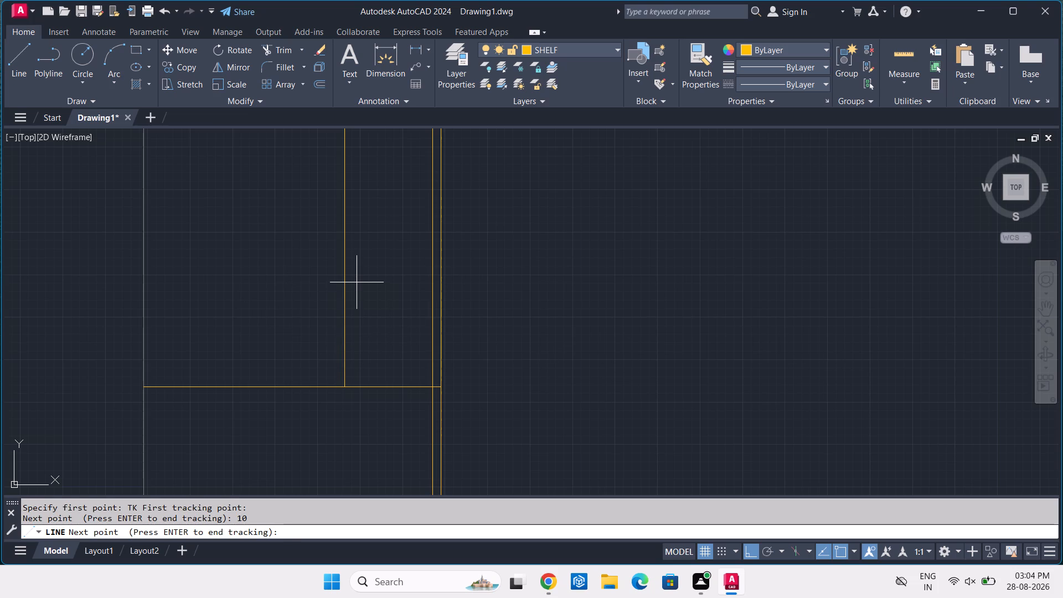
{"action": "key", "text": "Return"}
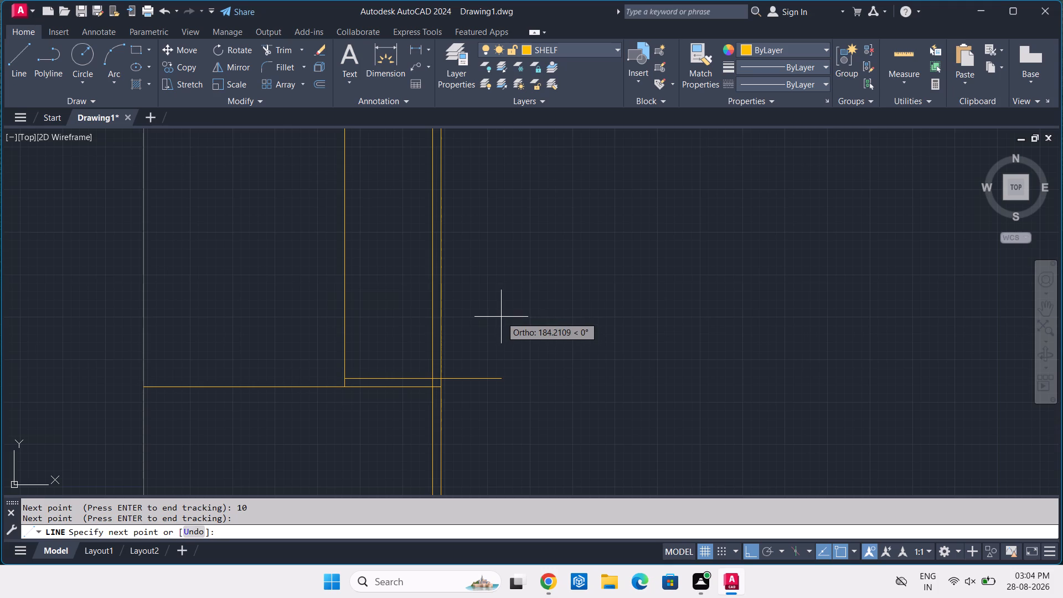
{"action": "scroll", "coordinate": [432, 379], "scroll_direction": "up", "scroll_amount": 2}
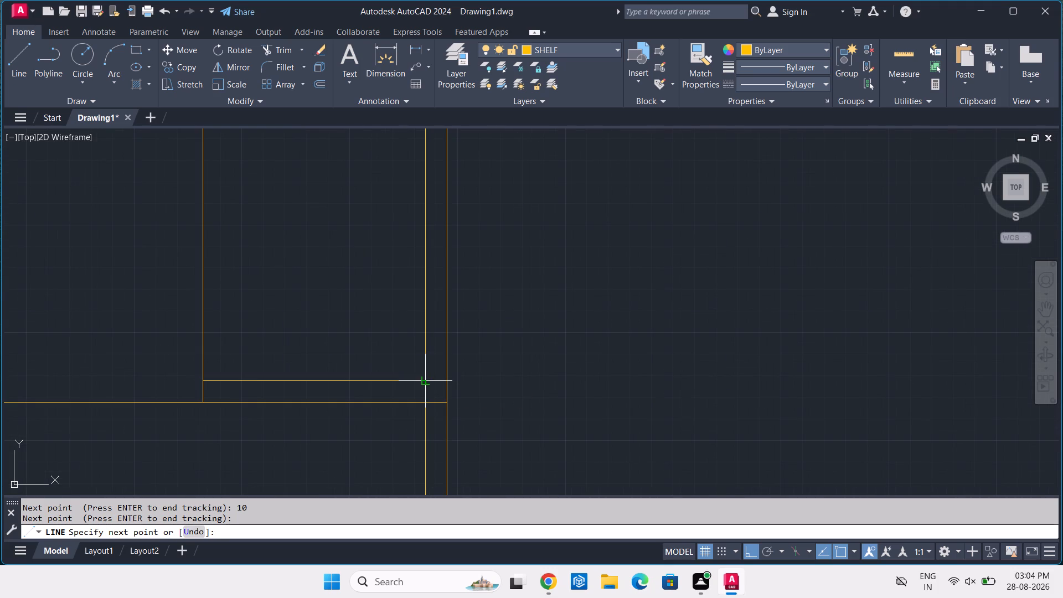
{"action": "left_click", "coordinate": [427, 380]}
{"action": "key", "text": "space"}
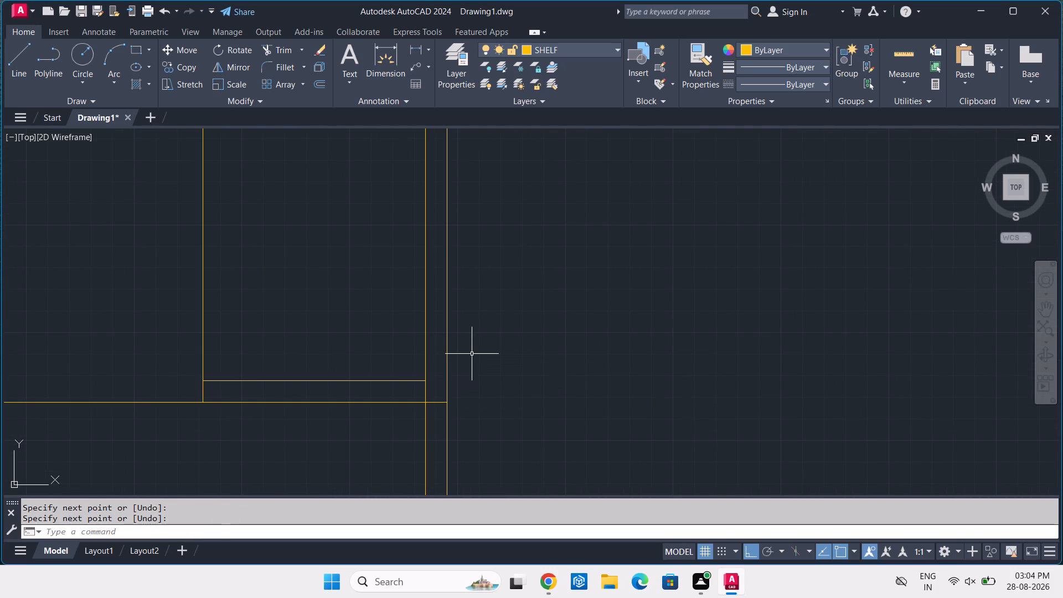
Draw a horizontal line 10 below the plan's top edge, from the shelf's inner vertical line leftward to the compartment's vertical line, using tracking.
{"action": "scroll", "coordinate": [473, 353], "scroll_direction": "up", "scroll_amount": 1}
{"action": "type", "text": "L TK"}
{"action": "key", "text": "space"}
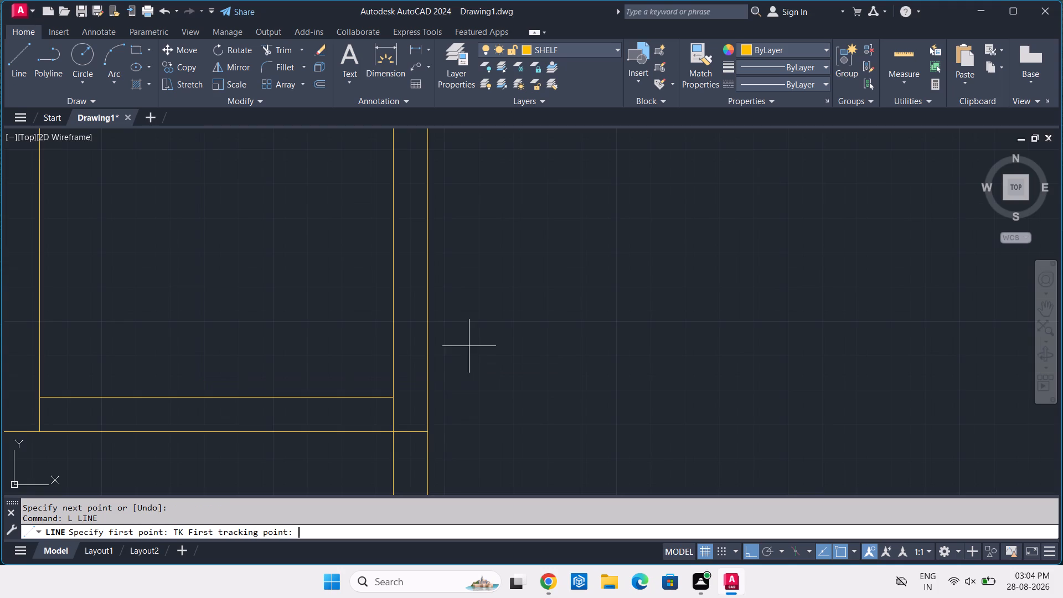
{"action": "scroll", "coordinate": [485, 334], "scroll_direction": "down", "scroll_amount": 8}
{"action": "scroll", "coordinate": [472, 295], "scroll_direction": "up", "scroll_amount": 4}
{"action": "scroll", "coordinate": [494, 248], "scroll_direction": "up", "scroll_amount": 3}
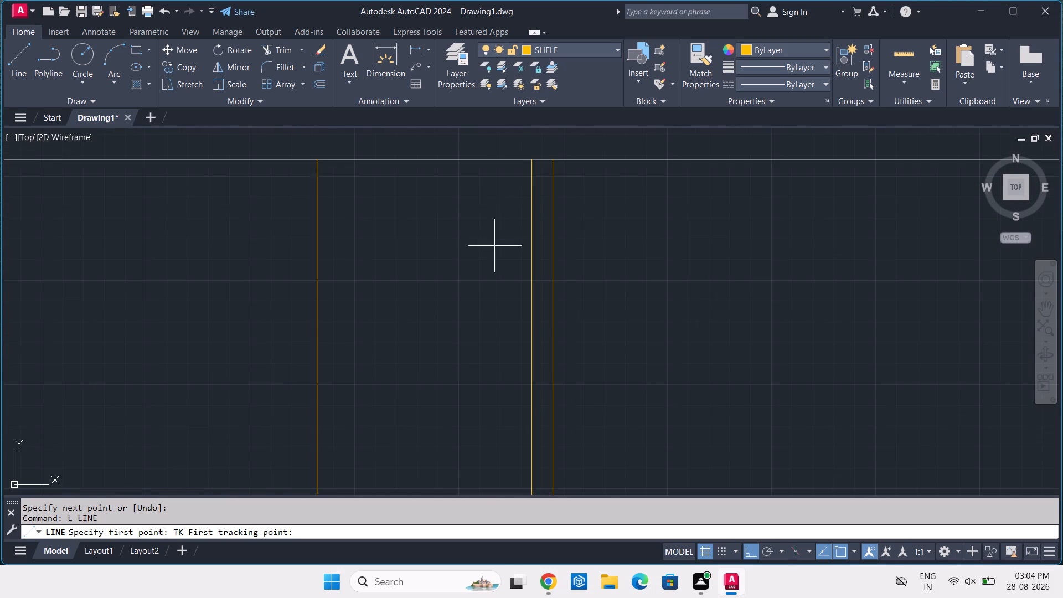
{"action": "left_click", "coordinate": [531, 159]}
{"action": "type", "text": "10"}
{"action": "key", "text": "Return"}
{"action": "key", "text": "Return"}
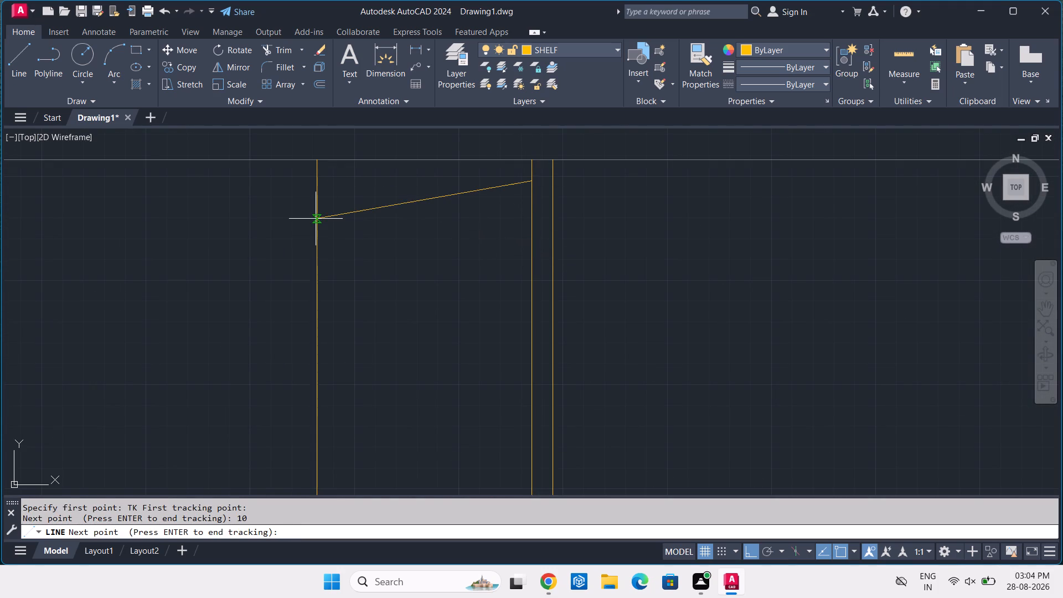
{"action": "left_click", "coordinate": [313, 179]}
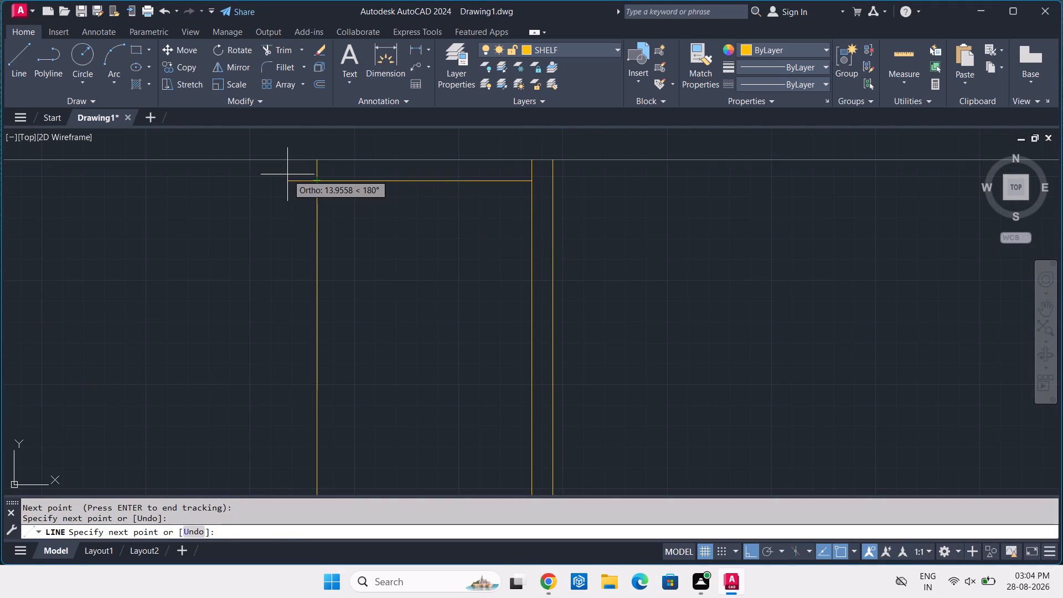
{"action": "key", "text": "Return"}
Delete the inner vertical line of the shelf's double line.
{"action": "scroll", "coordinate": [297, 188], "scroll_direction": "down", "scroll_amount": 5}
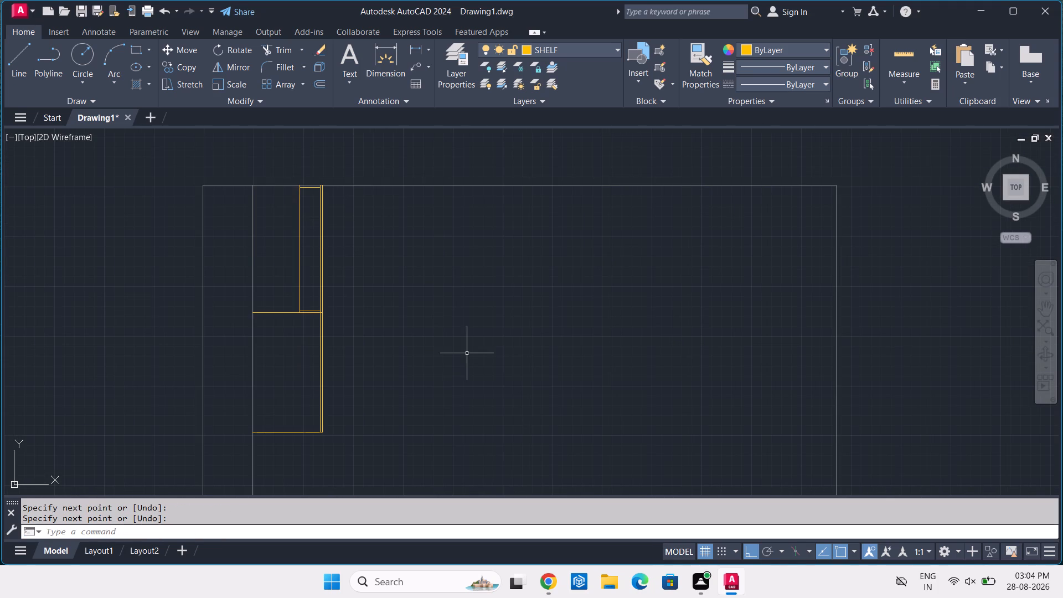
{"action": "middle_click_drag", "start_coordinate": [467, 350], "coordinate": [555, 342]}
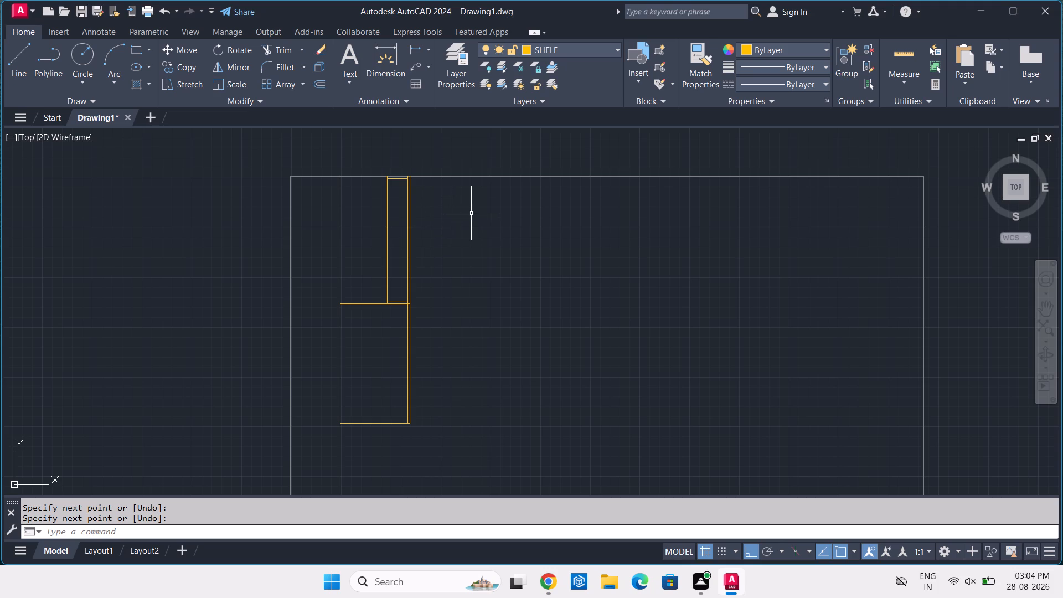
{"action": "scroll", "coordinate": [415, 216], "scroll_direction": "up", "scroll_amount": 2}
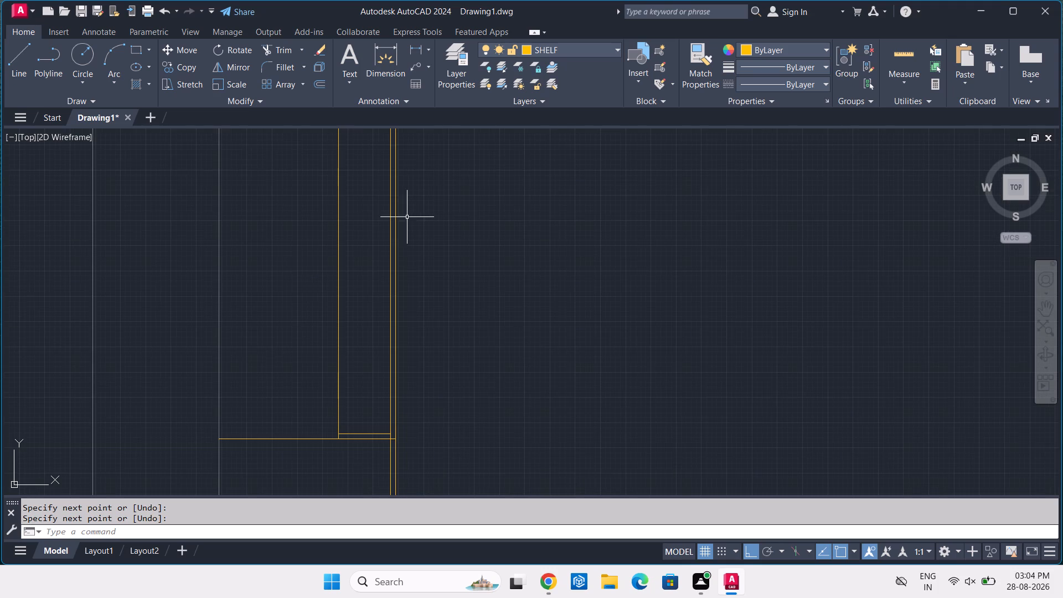
{"action": "left_click", "coordinate": [390, 219]}
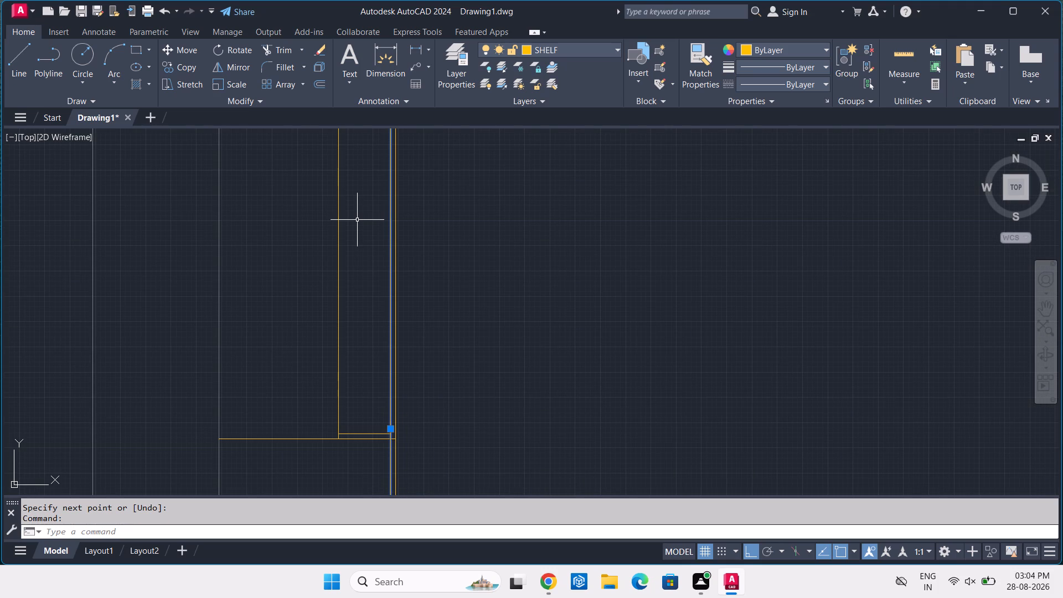
{"action": "key", "text": "Delete"}
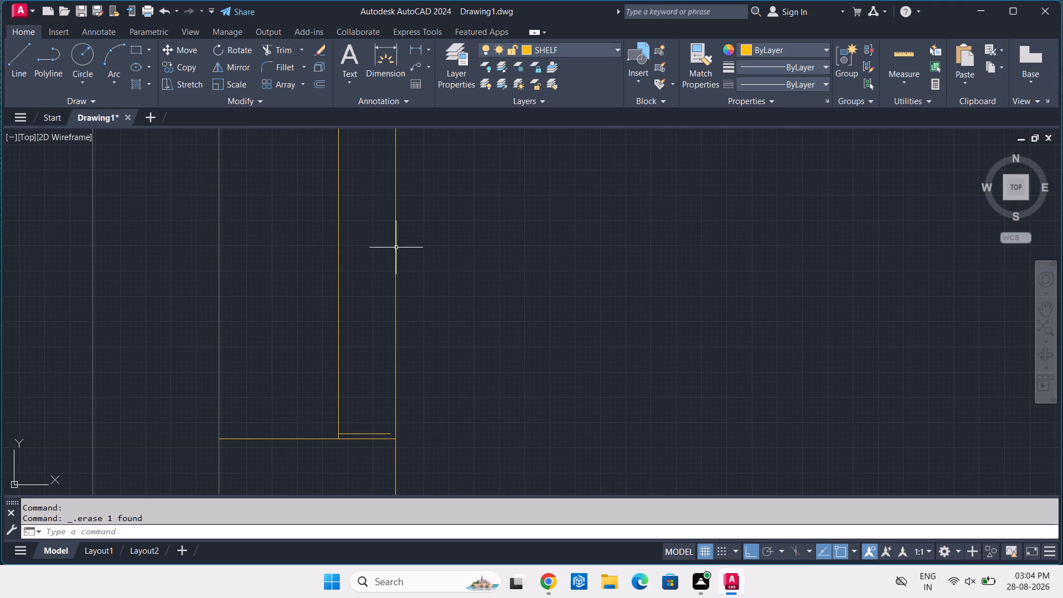
Offset the shelf's outer vertical line 15 to the left, toward the inside of the shelf.
{"action": "left_click", "coordinate": [396, 249]}
{"action": "type", "text": "O"}
{"action": "key", "text": "space"}
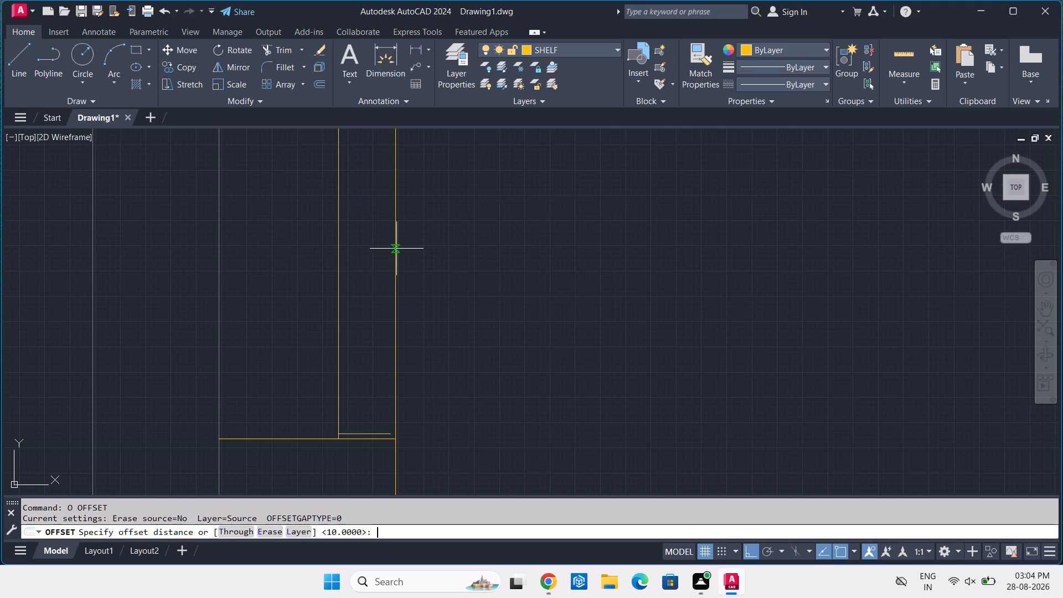
{"action": "type", "text": "15"}
{"action": "key", "text": "Return"}
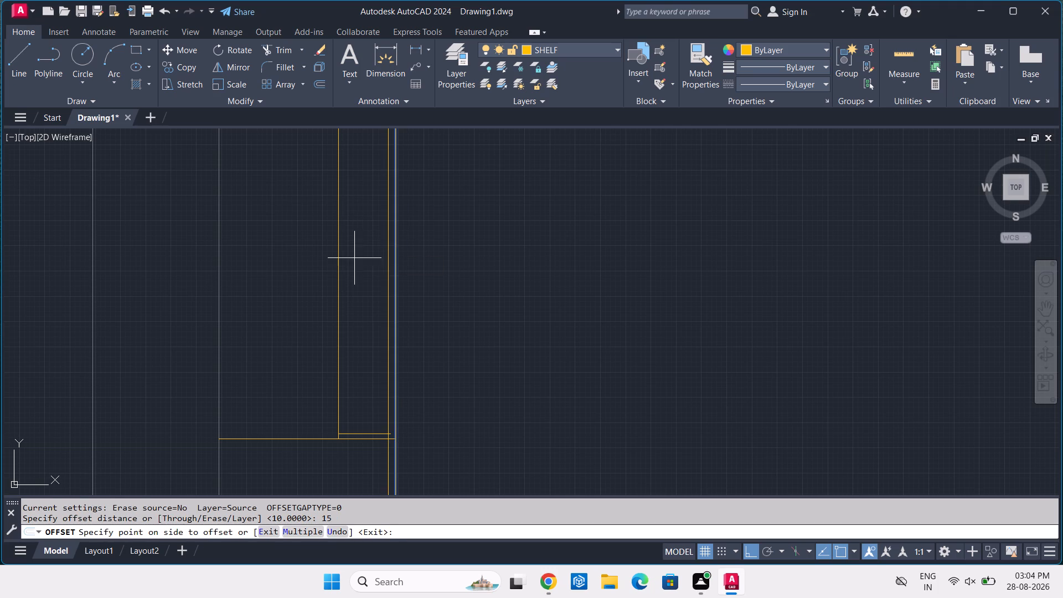
{"action": "left_click", "coordinate": [354, 258]}
{"action": "key", "text": "Return"}
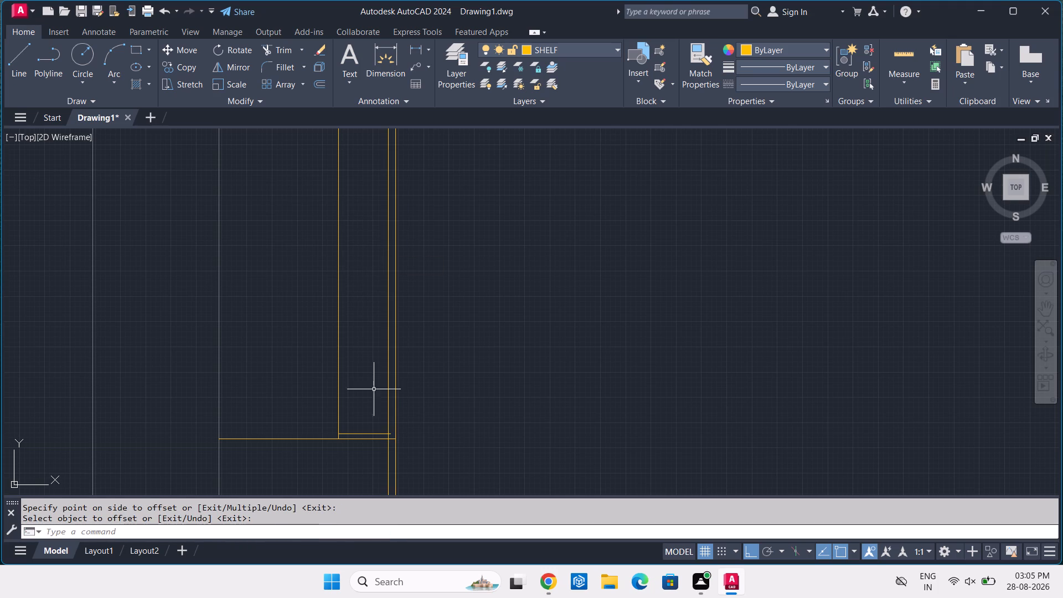
Offset the upper compartment's bottom and top horizontal board lines 5 toward the inside of the compartment.
{"action": "scroll", "coordinate": [364, 425], "scroll_direction": "up", "scroll_amount": 2}
{"action": "left_click", "coordinate": [368, 447]}
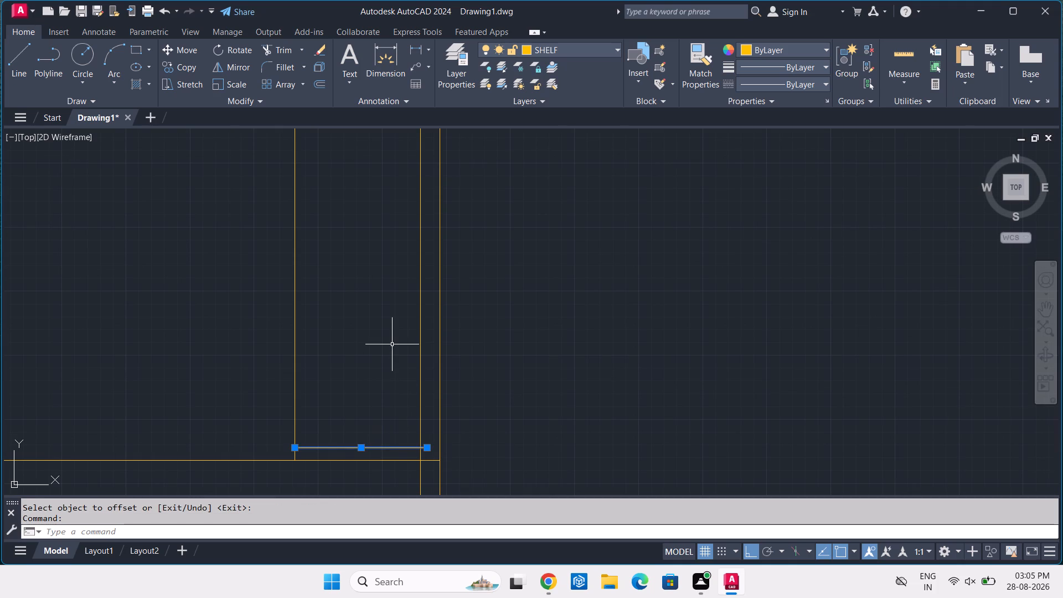
{"action": "key", "text": "o"}
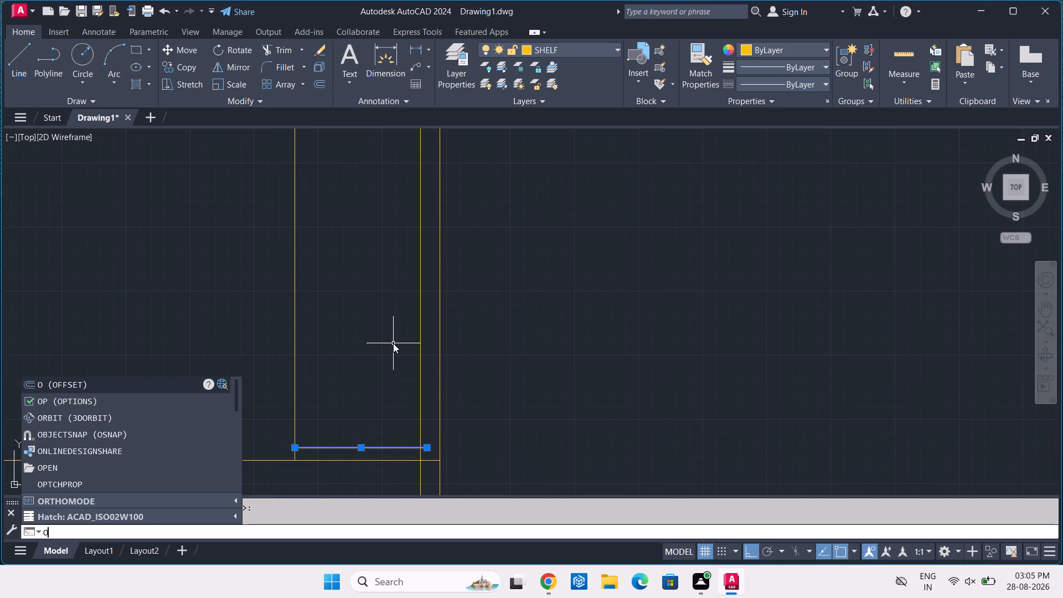
{"action": "key", "text": "space"}
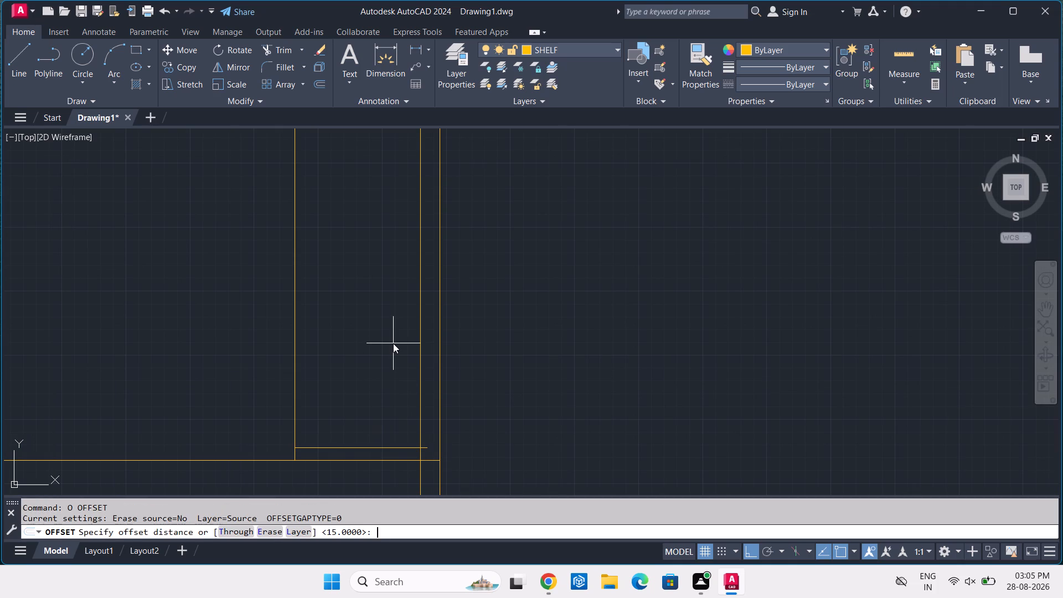
{"action": "key", "text": "5"}
{"action": "key", "text": "Return"}
{"action": "left_click", "coordinate": [397, 331]}
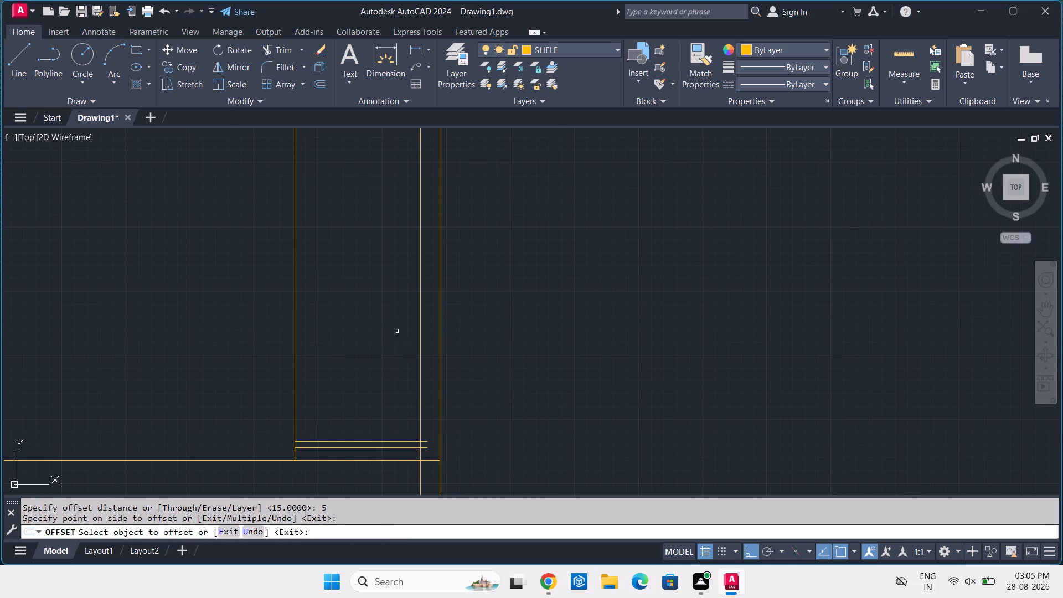
{"action": "scroll", "coordinate": [397, 331], "scroll_direction": "down", "scroll_amount": 2}
{"action": "middle_click_drag", "start_coordinate": [400, 178], "coordinate": [406, 321]}
{"action": "scroll", "coordinate": [400, 194], "scroll_direction": "up", "scroll_amount": 2}
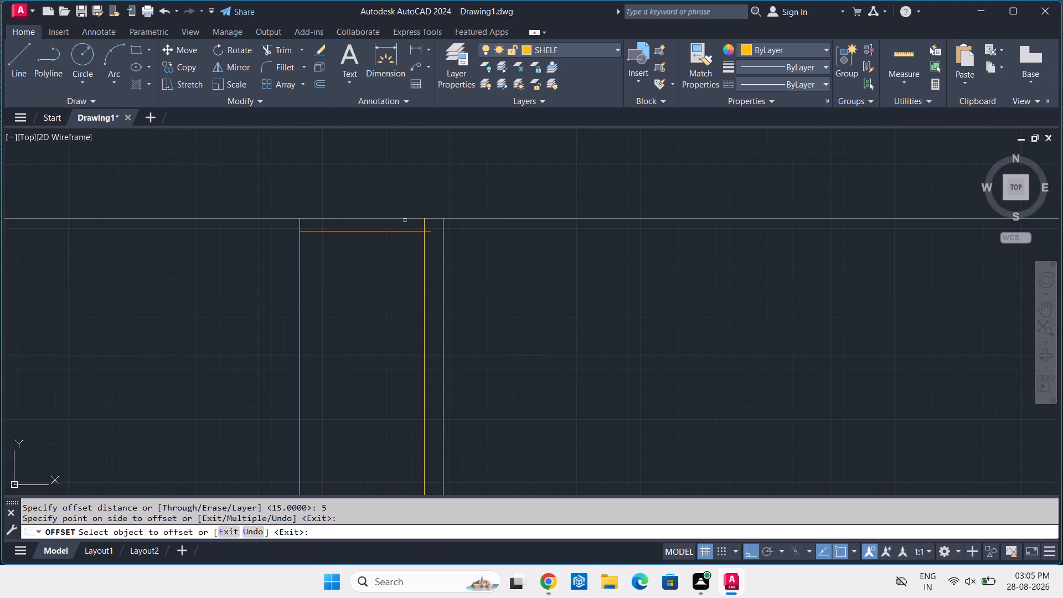
{"action": "left_click", "coordinate": [398, 231]}
{"action": "left_click", "coordinate": [384, 271]}
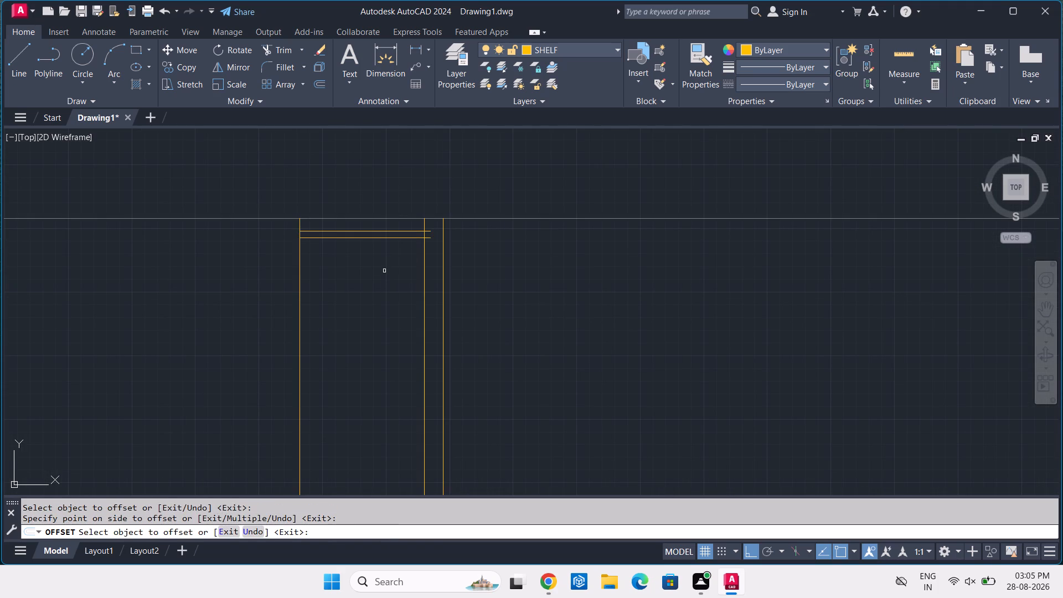
{"action": "key", "text": "Return"}
Delete the two original horizontal board lines at the top and bottom of the upper compartment, keeping the offset copies.
{"action": "left_click", "coordinate": [362, 233]}
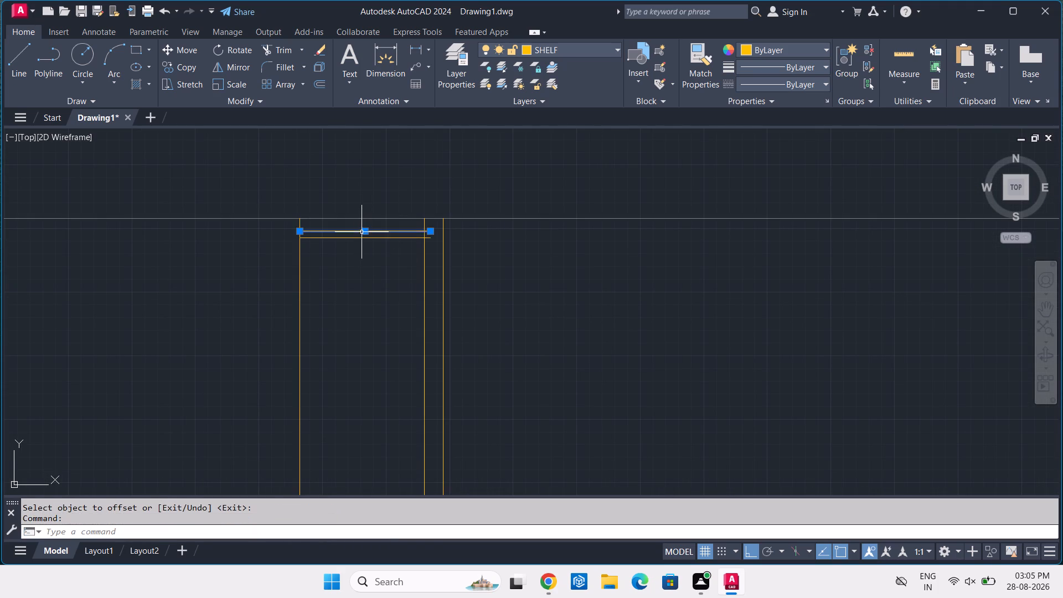
{"action": "scroll", "coordinate": [362, 230], "scroll_direction": "down", "scroll_amount": 3}
{"action": "scroll", "coordinate": [362, 419], "scroll_direction": "up", "scroll_amount": 4}
{"action": "left_click", "coordinate": [370, 449]}
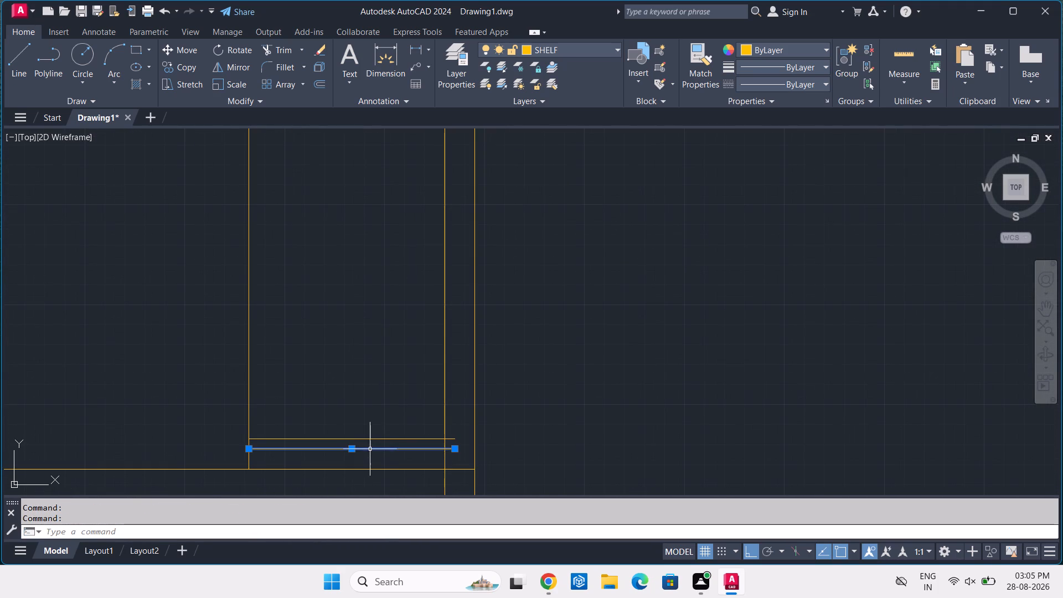
{"action": "key", "text": "Delete"}
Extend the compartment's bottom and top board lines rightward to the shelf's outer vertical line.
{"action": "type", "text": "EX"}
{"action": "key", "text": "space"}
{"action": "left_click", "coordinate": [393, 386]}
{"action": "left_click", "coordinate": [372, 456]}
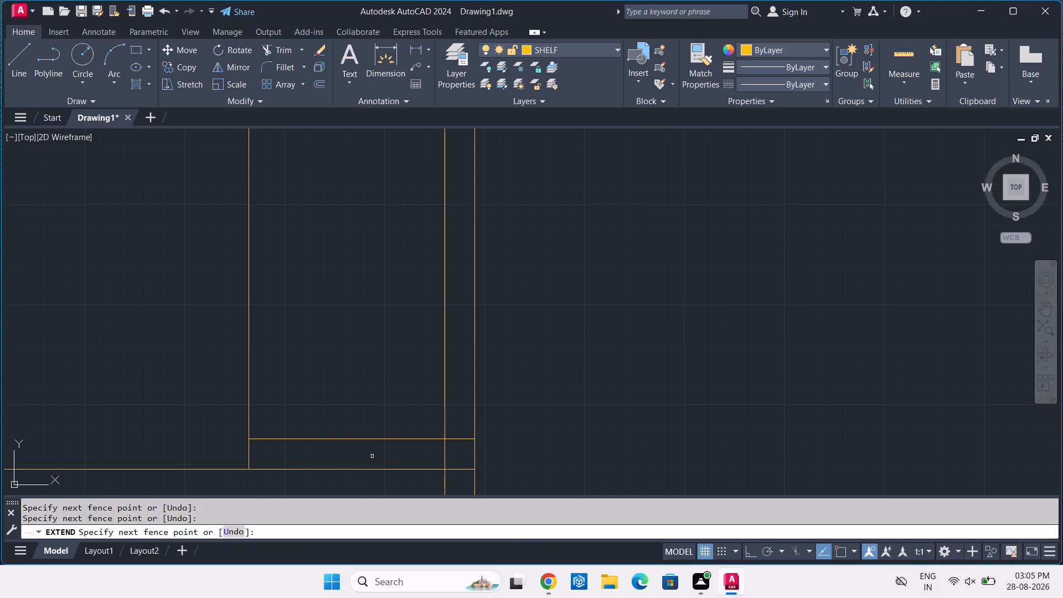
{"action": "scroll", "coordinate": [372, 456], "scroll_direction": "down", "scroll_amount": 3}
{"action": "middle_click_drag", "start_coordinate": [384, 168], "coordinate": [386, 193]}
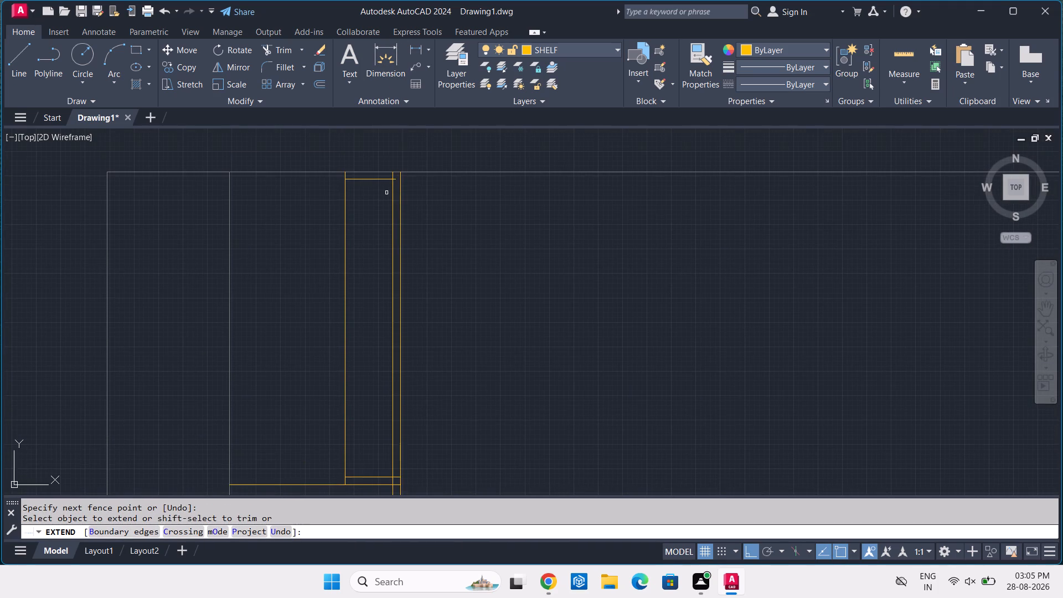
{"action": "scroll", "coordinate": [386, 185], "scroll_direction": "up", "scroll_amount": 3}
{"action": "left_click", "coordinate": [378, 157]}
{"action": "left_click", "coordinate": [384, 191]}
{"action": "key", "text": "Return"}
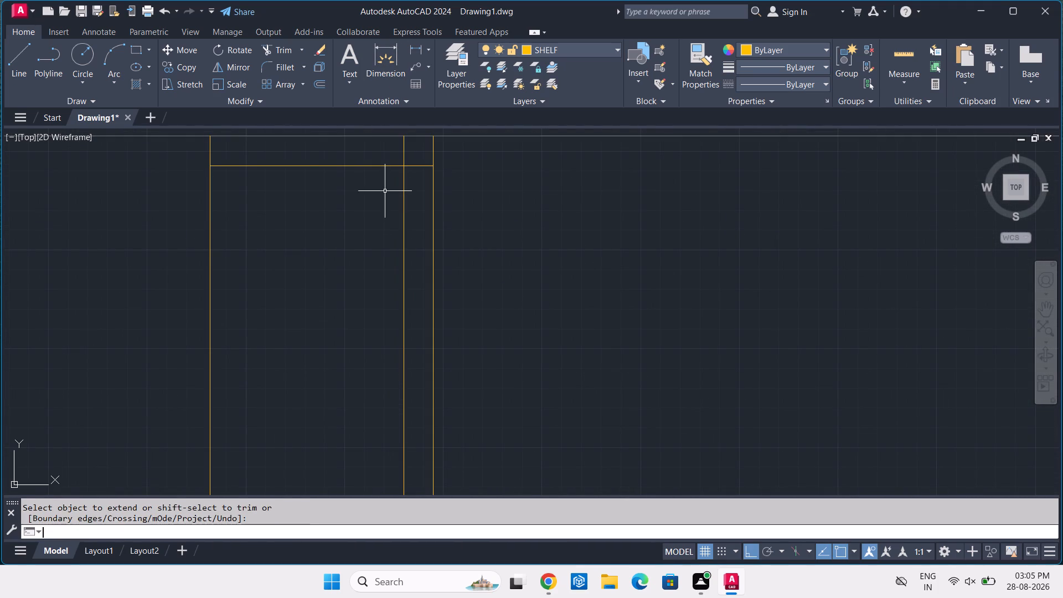
Trim the compartment's bottom board line back to the shelf's inner vertical line.
{"action": "scroll", "coordinate": [385, 191], "scroll_direction": "down", "scroll_amount": 3}
{"action": "middle_click_drag", "start_coordinate": [511, 354], "coordinate": [540, 327]}
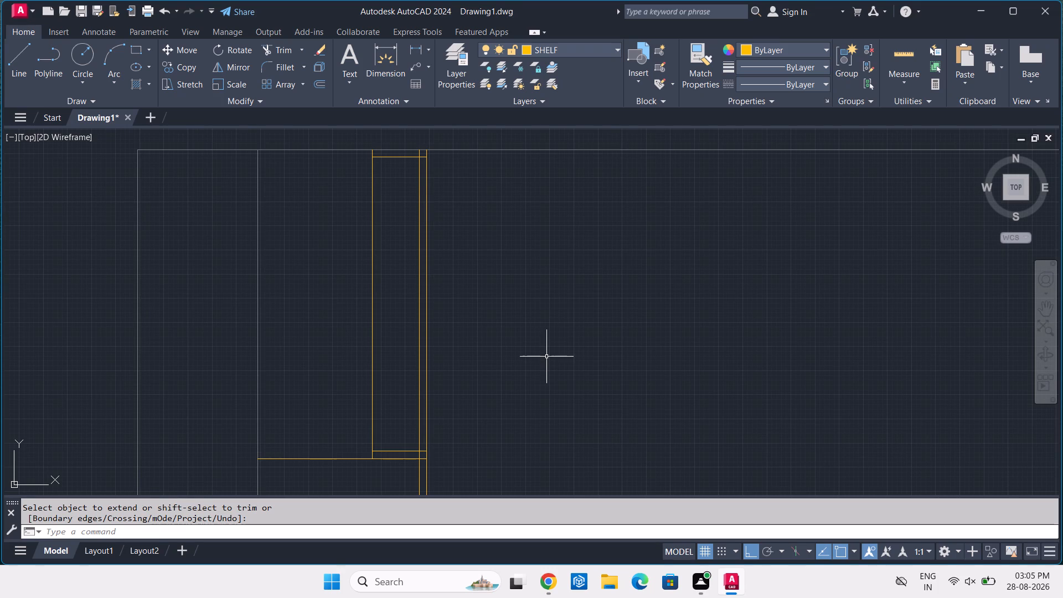
{"action": "key", "text": "Return"}
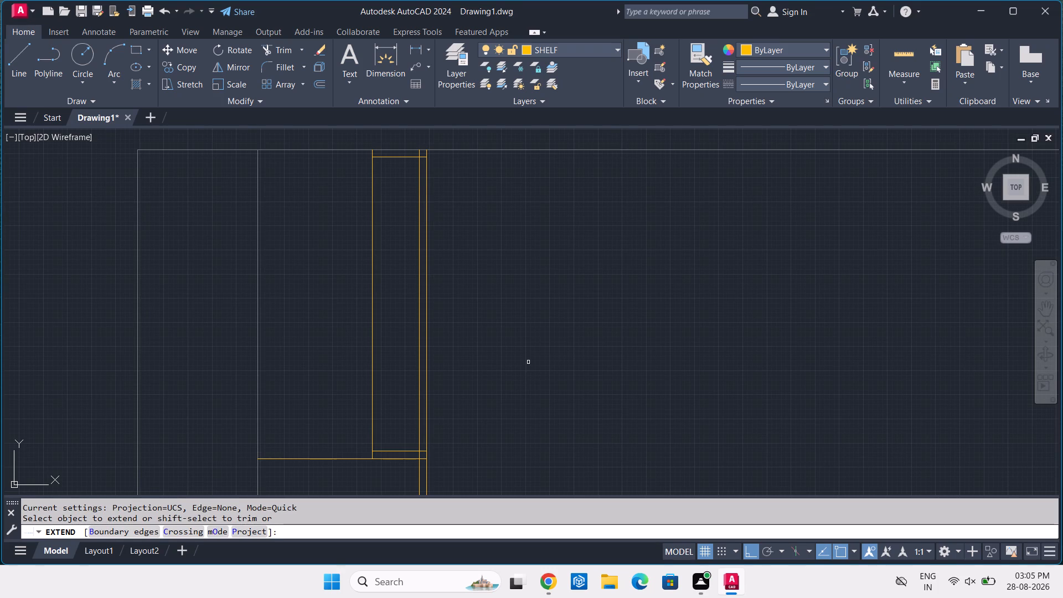
{"action": "scroll", "coordinate": [424, 452], "scroll_direction": "up", "scroll_amount": 2, "text": "shift"}
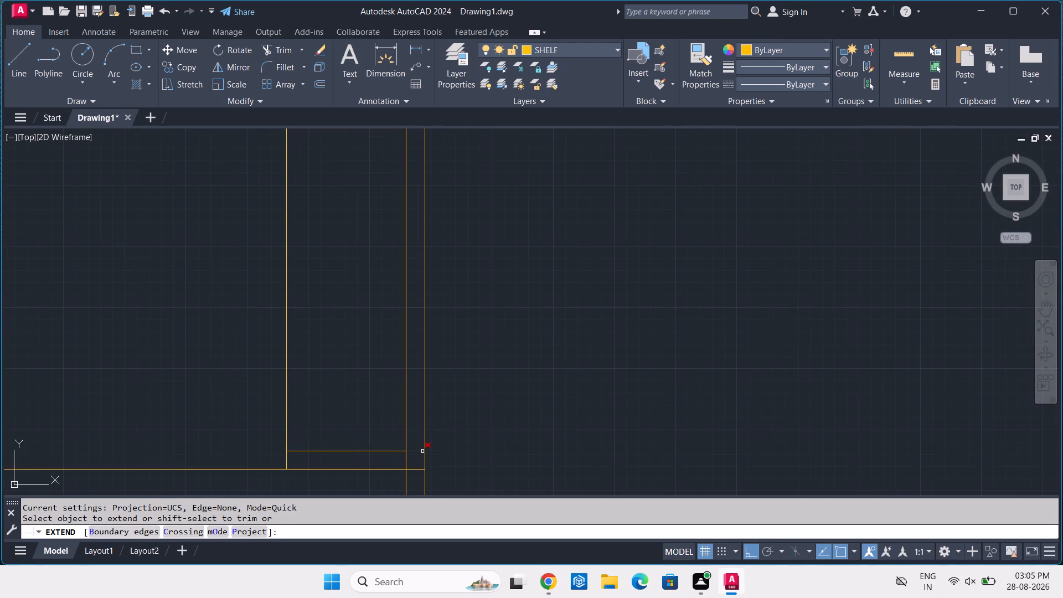
{"action": "left_click", "coordinate": [422, 451], "text": "shift"}
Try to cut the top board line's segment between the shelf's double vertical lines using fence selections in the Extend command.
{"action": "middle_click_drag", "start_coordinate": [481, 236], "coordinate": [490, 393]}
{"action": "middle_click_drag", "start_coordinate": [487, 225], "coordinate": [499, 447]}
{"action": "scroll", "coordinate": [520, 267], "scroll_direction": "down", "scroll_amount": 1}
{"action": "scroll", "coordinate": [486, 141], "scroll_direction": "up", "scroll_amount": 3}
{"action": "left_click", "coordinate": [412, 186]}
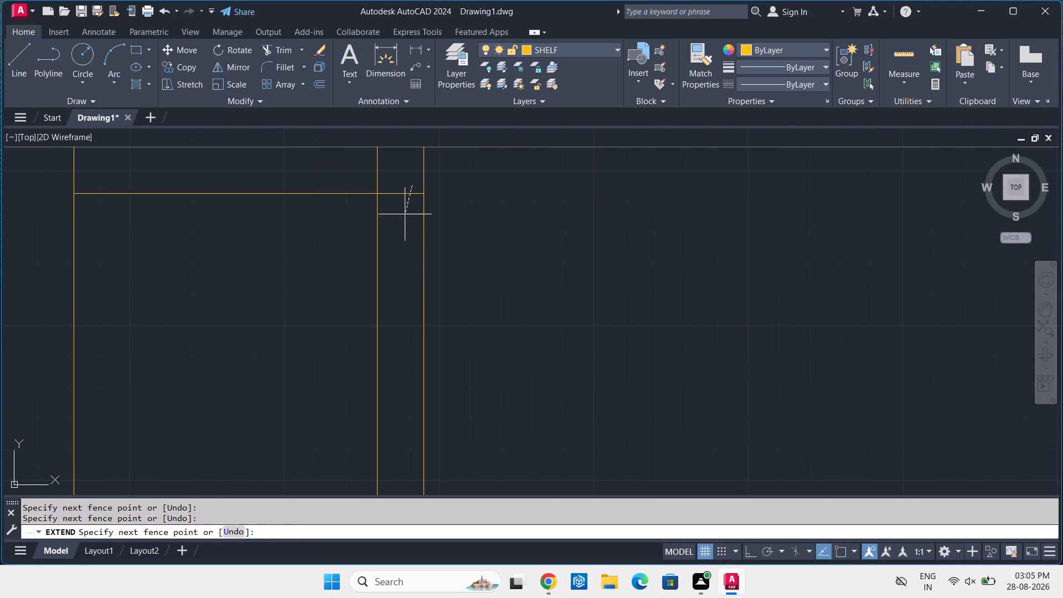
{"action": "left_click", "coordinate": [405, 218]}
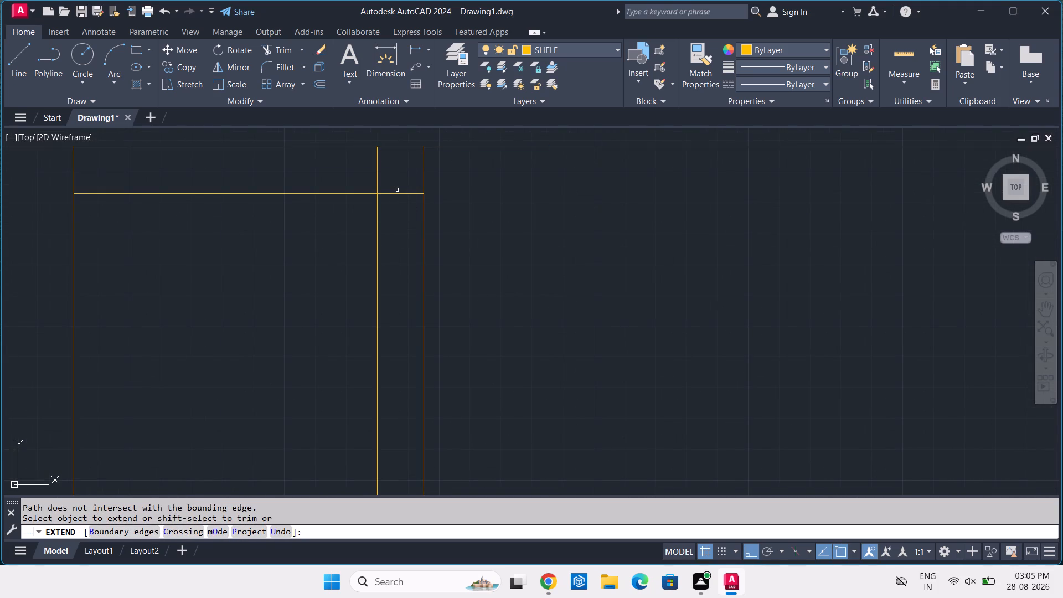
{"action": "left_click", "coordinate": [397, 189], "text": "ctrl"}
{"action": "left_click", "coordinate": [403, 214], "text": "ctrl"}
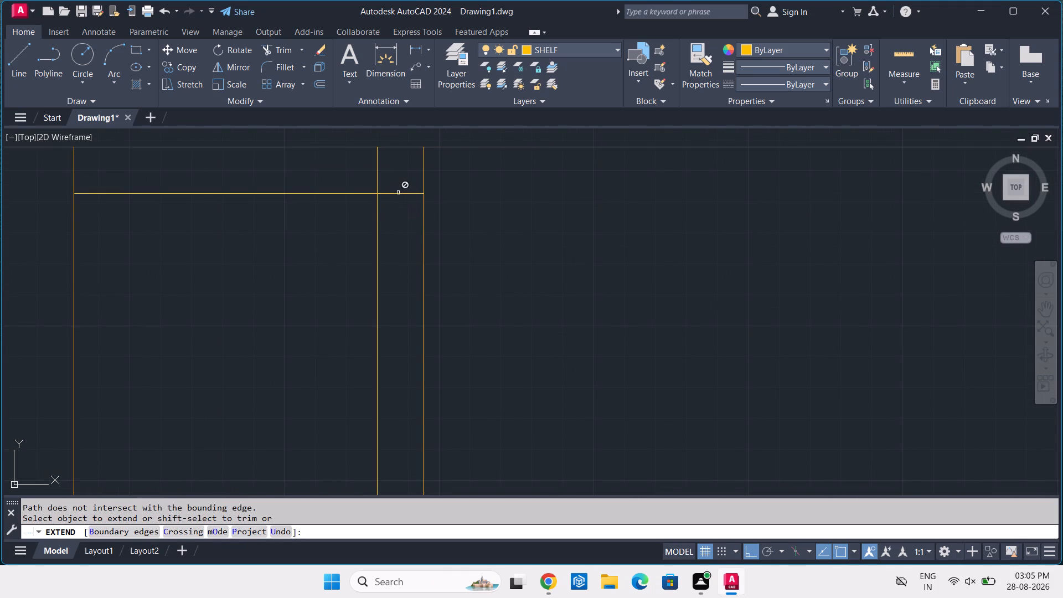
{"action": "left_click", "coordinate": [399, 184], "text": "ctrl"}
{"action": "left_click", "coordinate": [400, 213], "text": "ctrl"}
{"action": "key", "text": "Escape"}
Trim the compartment's top board line back to the shelf's inner vertical line.
{"action": "type", "text": "TR"}
{"action": "key", "text": "space"}
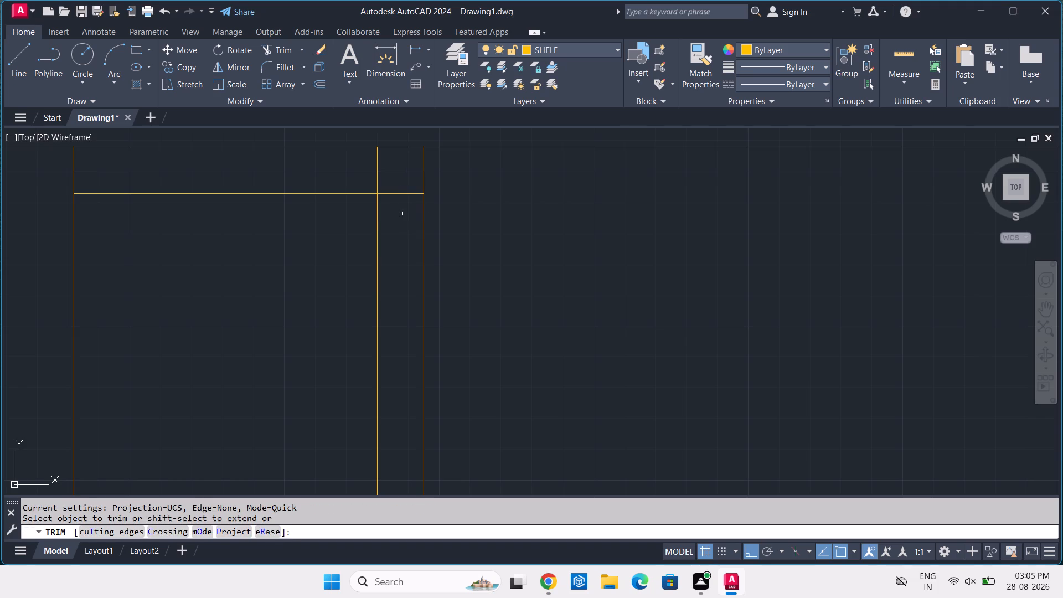
{"action": "scroll", "coordinate": [402, 214], "scroll_direction": "up", "scroll_amount": 1}
{"action": "left_click", "coordinate": [402, 214]}
{"action": "left_click", "coordinate": [415, 166]}
{"action": "key", "text": "Return"}
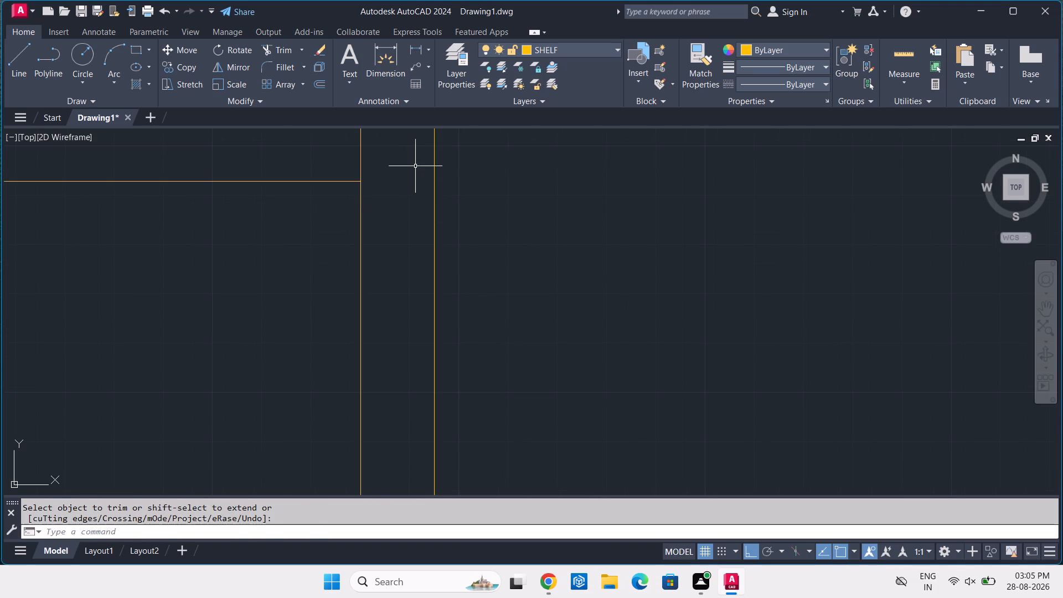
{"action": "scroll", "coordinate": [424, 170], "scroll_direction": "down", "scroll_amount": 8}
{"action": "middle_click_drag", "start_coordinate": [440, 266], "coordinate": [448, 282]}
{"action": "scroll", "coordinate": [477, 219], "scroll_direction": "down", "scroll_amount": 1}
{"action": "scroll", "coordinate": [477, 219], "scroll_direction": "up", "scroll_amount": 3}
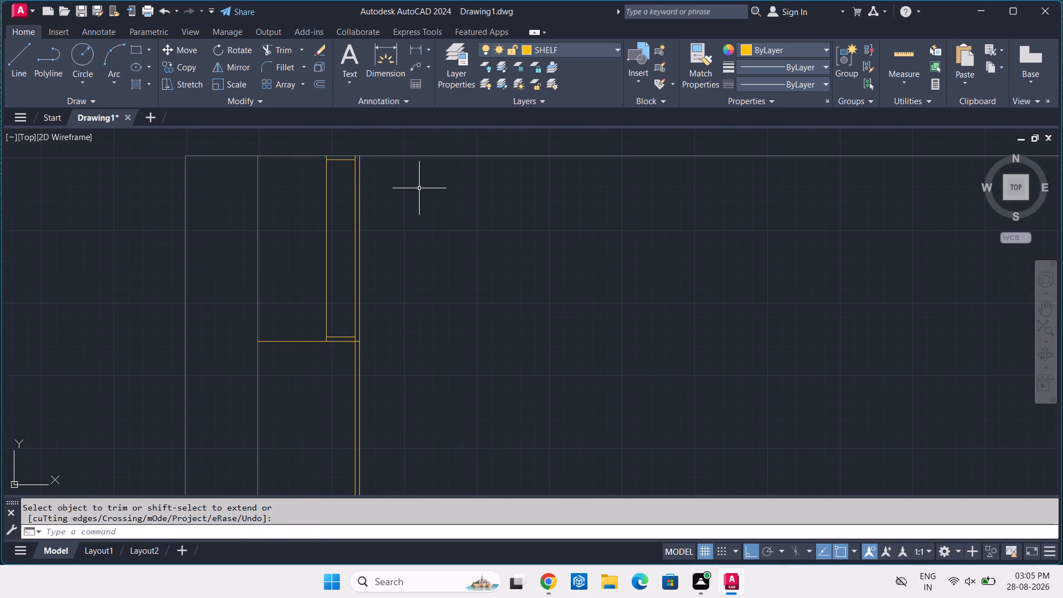
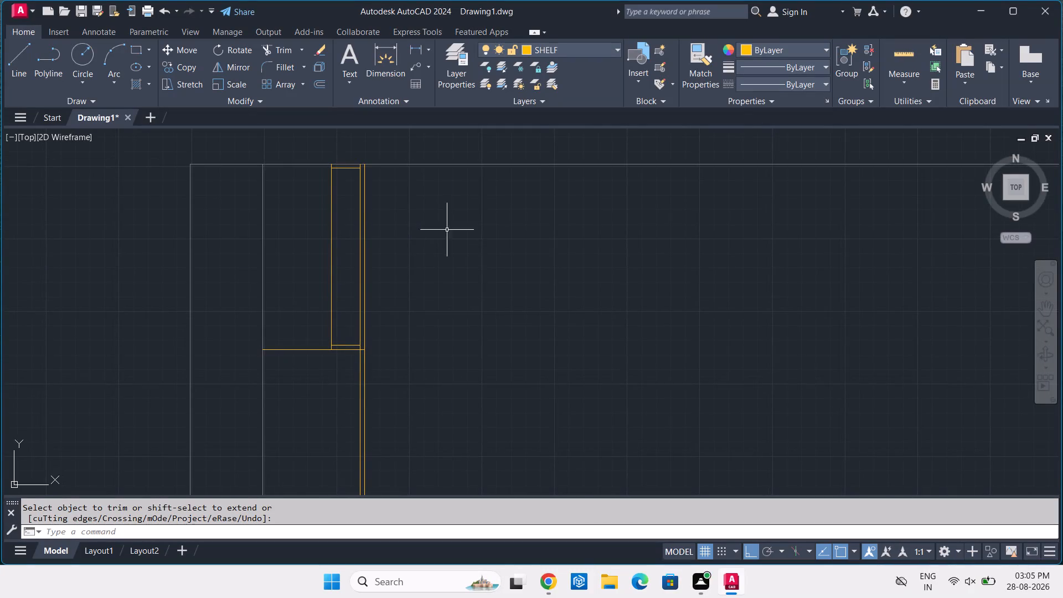
Load the ISO dash linetype ACAD_ISO02W100 into the drawing.
{"action": "middle_click_drag", "start_coordinate": [496, 307], "coordinate": [510, 266]}
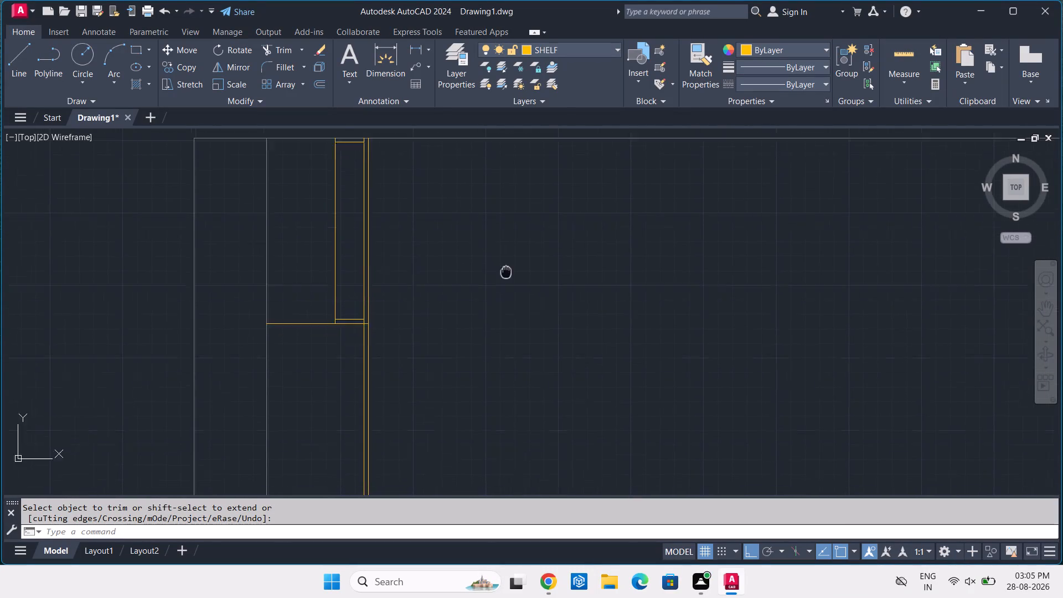
{"action": "middle_click_drag", "start_coordinate": [510, 266], "coordinate": [524, 239]}
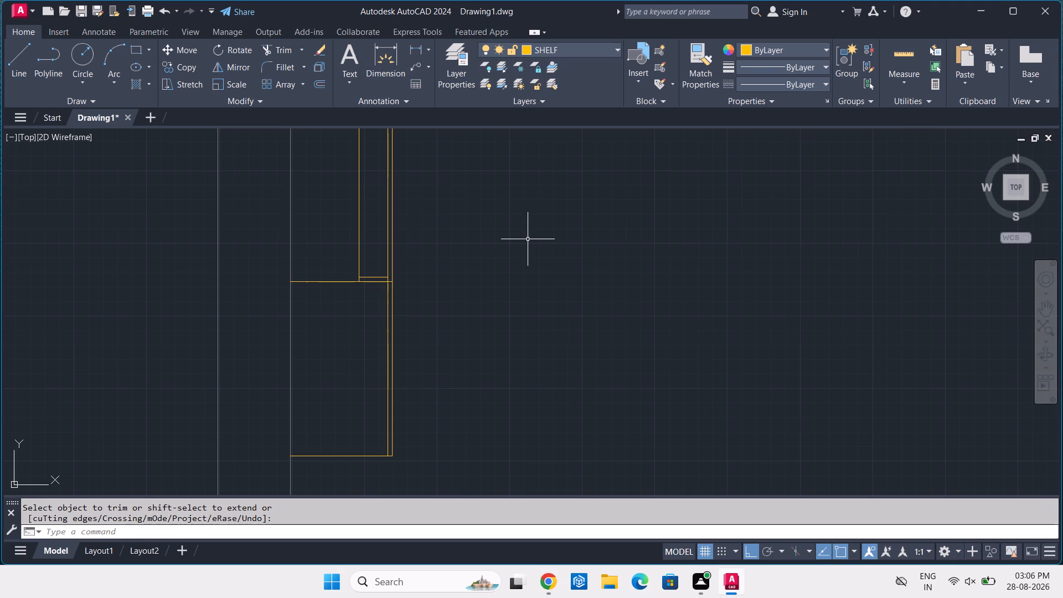
{"action": "middle_click_drag", "start_coordinate": [528, 239], "coordinate": [574, 196]}
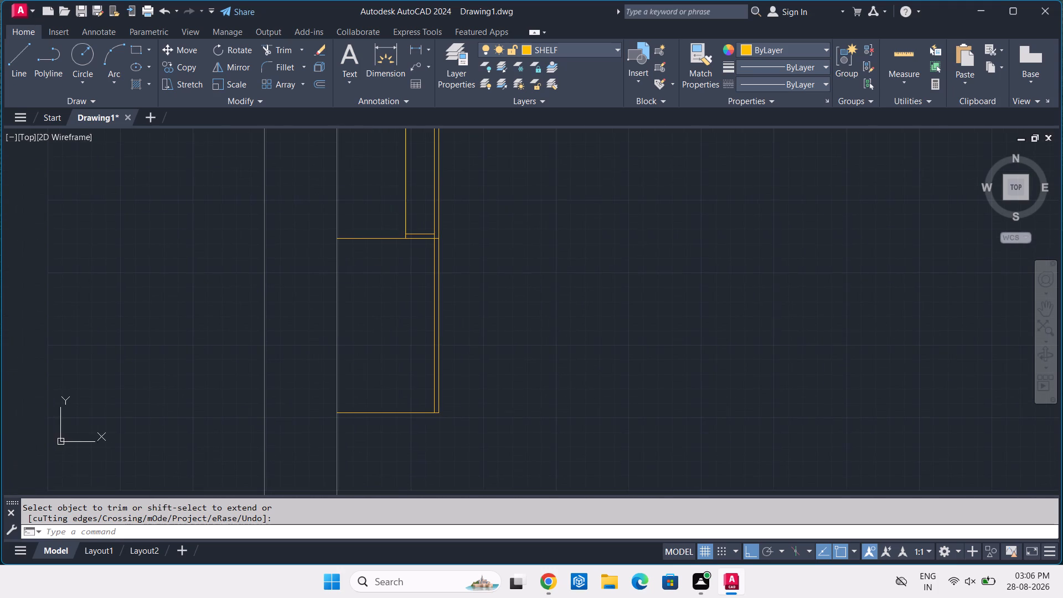
{"action": "left_click", "coordinate": [795, 85]}
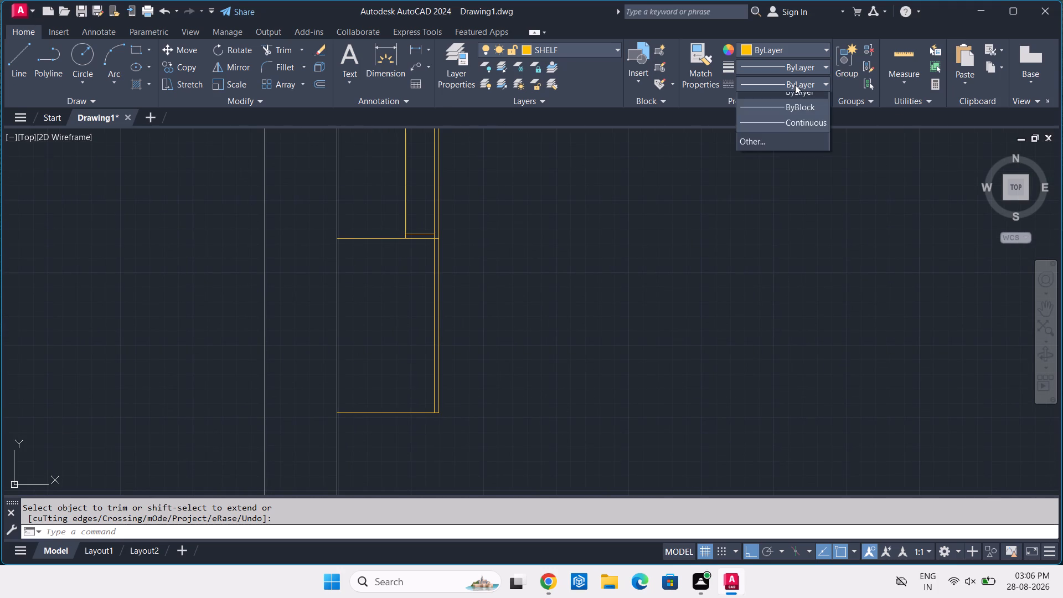
{"action": "left_click", "coordinate": [782, 151]}
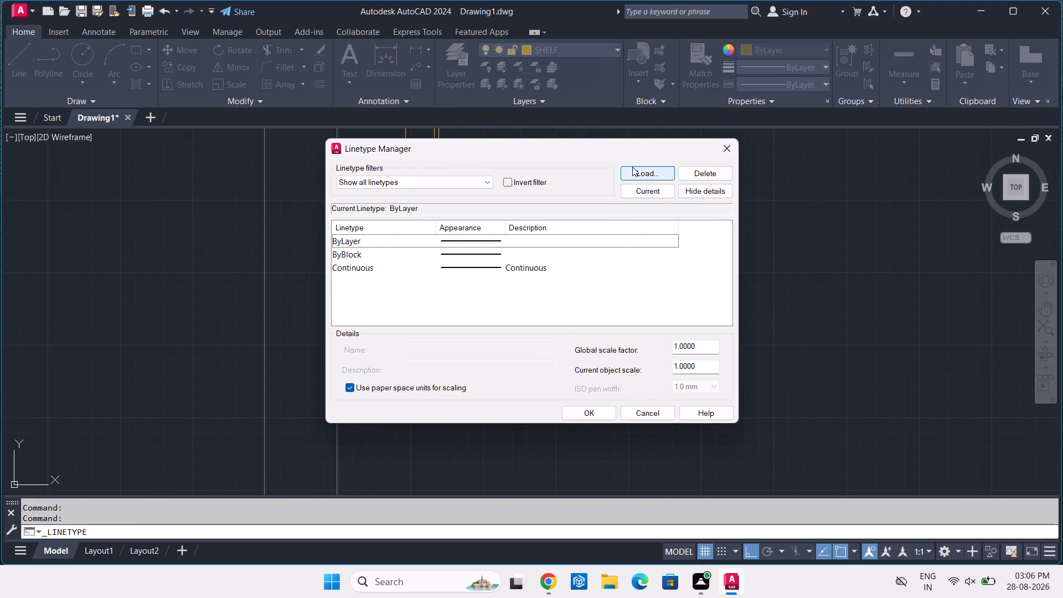
{"action": "left_click", "coordinate": [632, 167]}
{"action": "left_click", "coordinate": [591, 260]}
{"action": "left_click", "coordinate": [439, 380]}
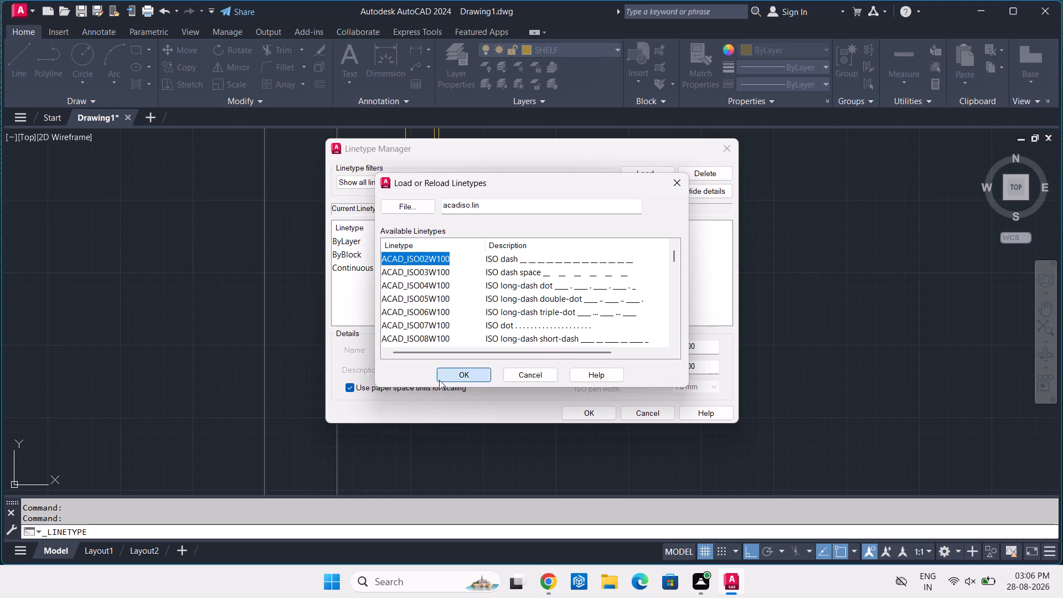
{"action": "left_click", "coordinate": [584, 409]}
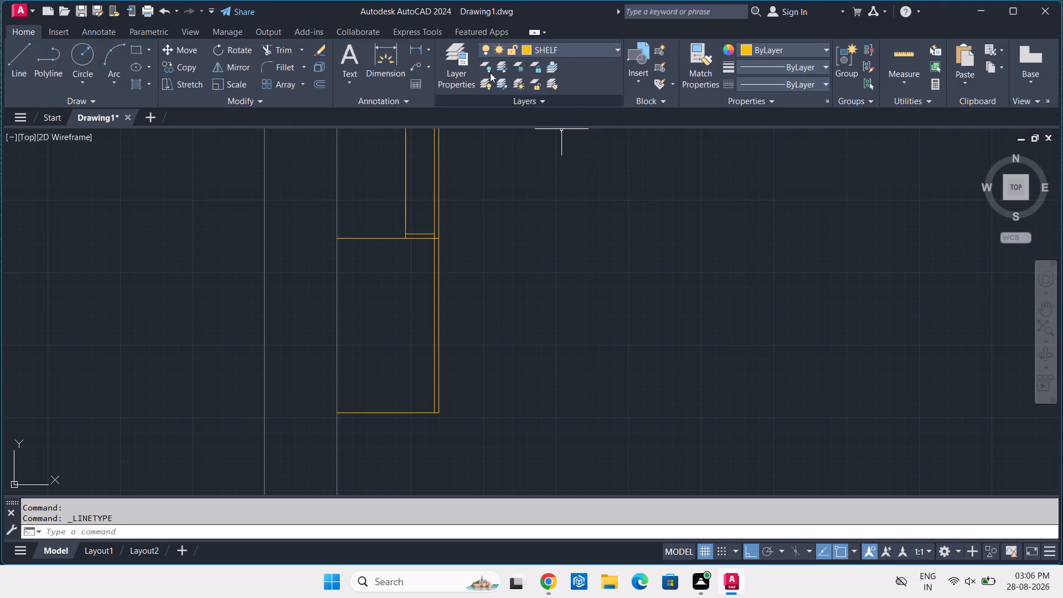
Make layer 0 current and start a line with the current linetype set to ACAD_ISO02W100.
{"action": "left_click", "coordinate": [544, 48]}
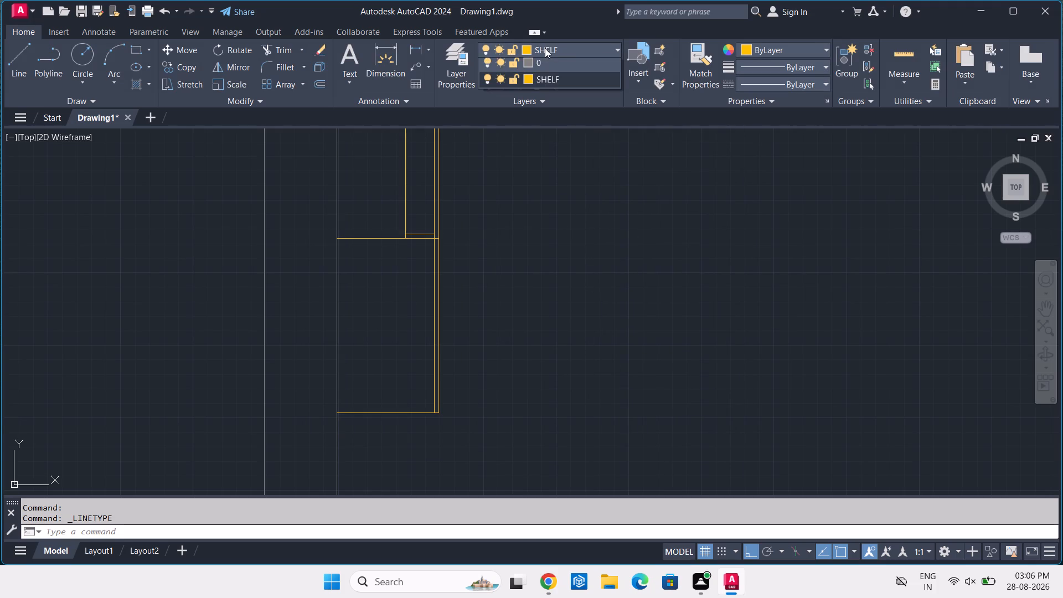
{"action": "left_click", "coordinate": [548, 64]}
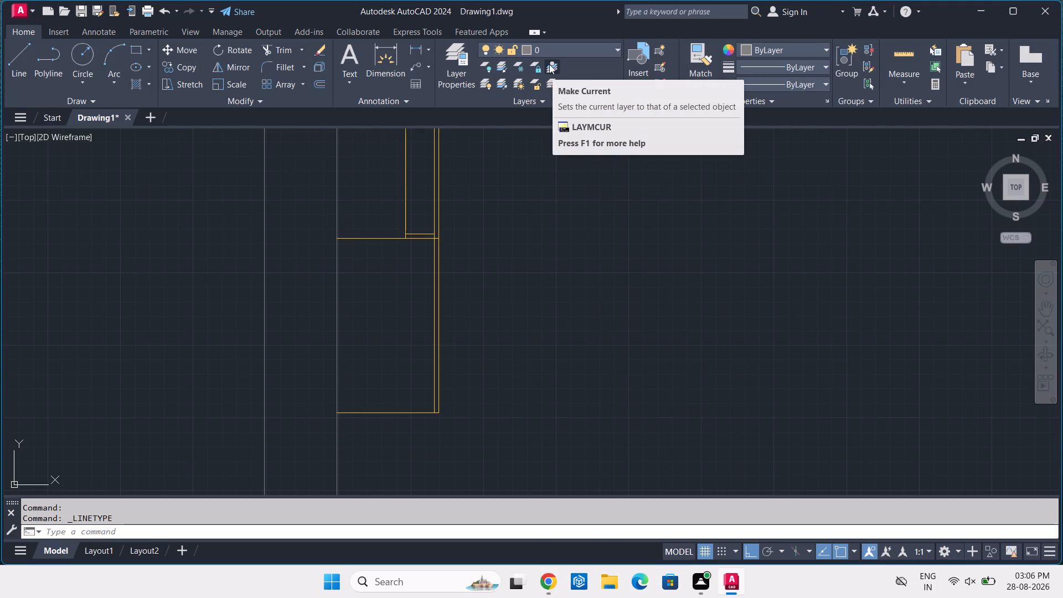
{"action": "type", "text": "L"}
{"action": "key", "text": "space"}
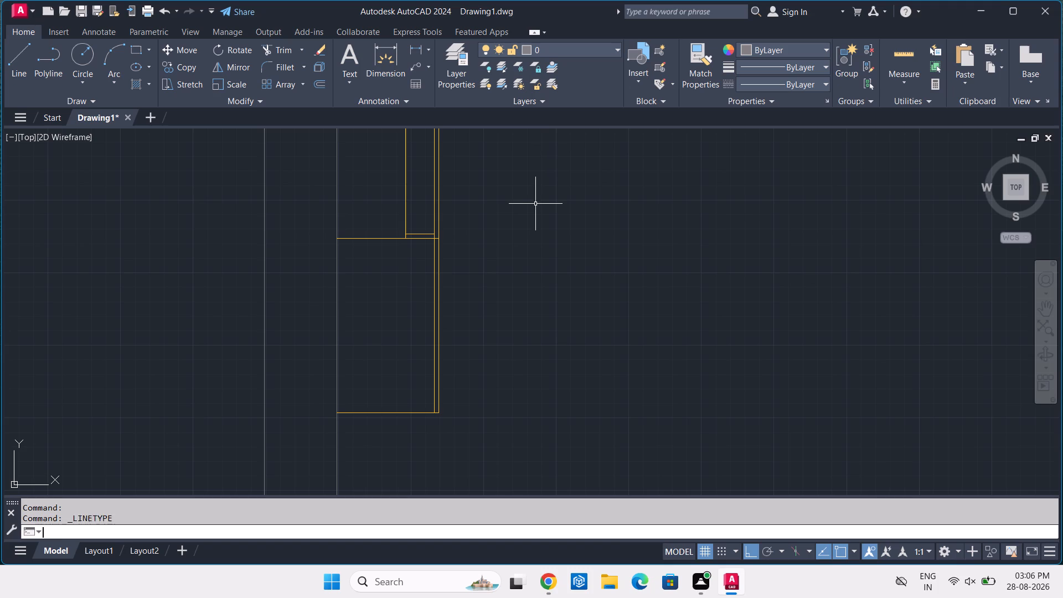
{"action": "scroll", "coordinate": [525, 192], "scroll_direction": "down", "scroll_amount": 1}
{"action": "middle_click_drag", "start_coordinate": [525, 197], "coordinate": [552, 303]}
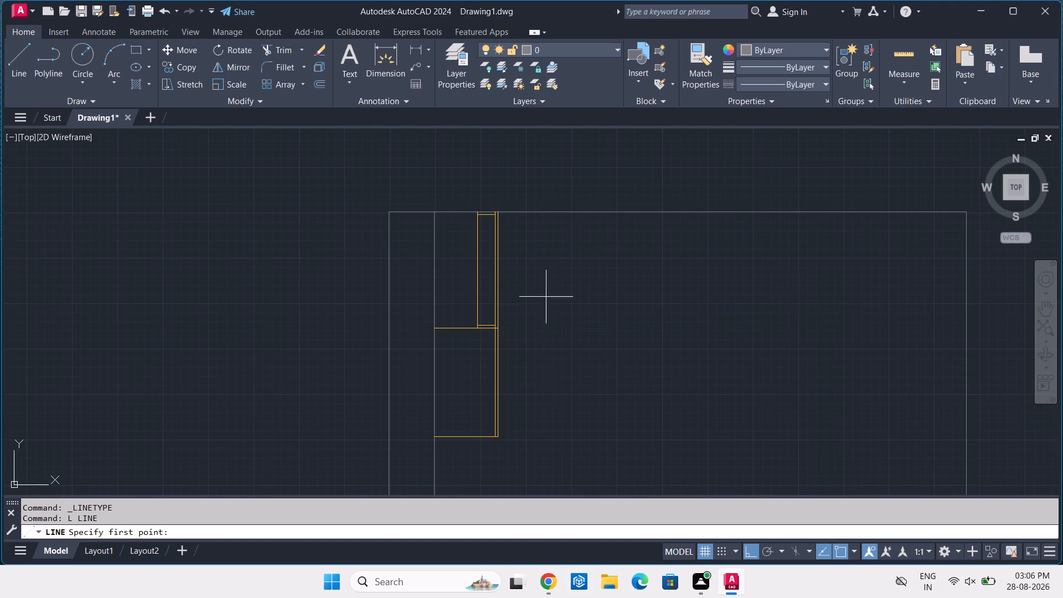
{"action": "left_click", "coordinate": [779, 87]}
{"action": "left_click", "coordinate": [776, 134]}
Draw two crossing dashed diagonals in the upper shelf unit, between the inner wall line and the shelf's inner vertical line.
{"action": "scroll", "coordinate": [469, 229], "scroll_direction": "up", "scroll_amount": 2}
{"action": "left_click", "coordinate": [370, 187]}
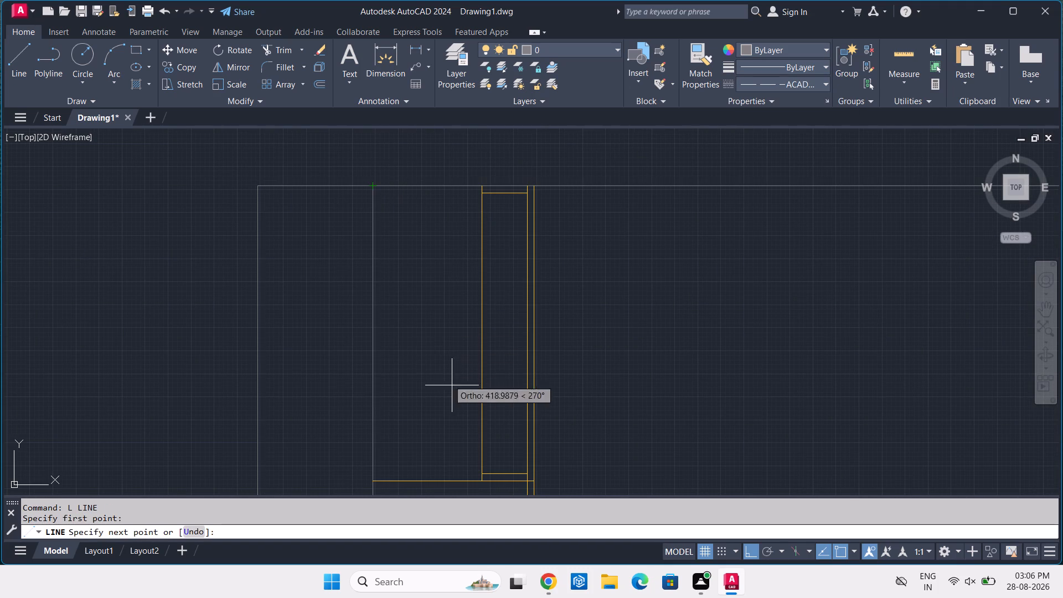
{"action": "left_click", "coordinate": [527, 482]}
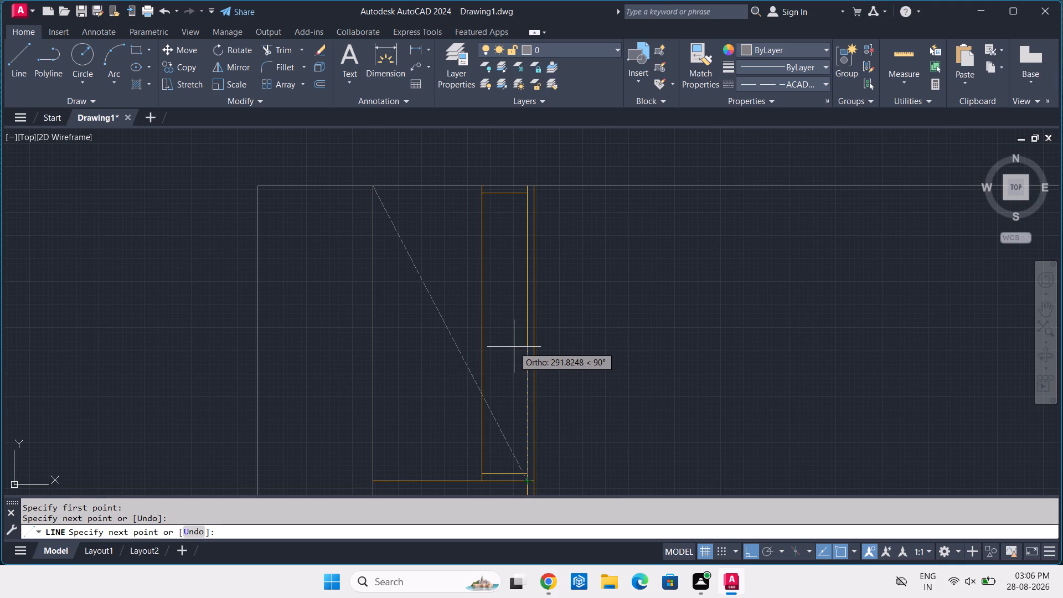
{"action": "key", "text": "Return"}
{"action": "key", "text": "Return"}
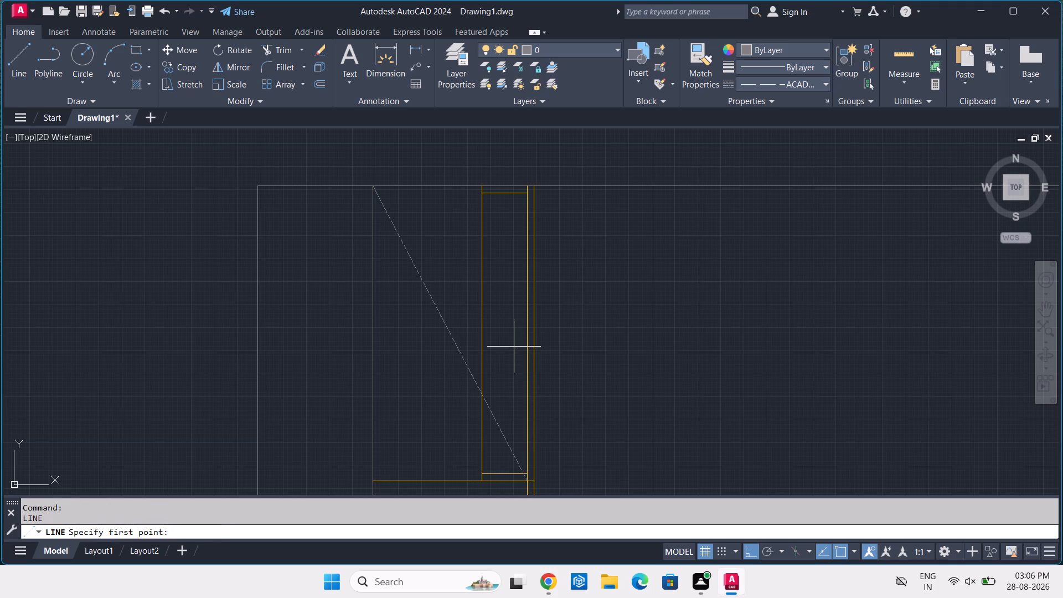
{"action": "left_click", "coordinate": [529, 195]}
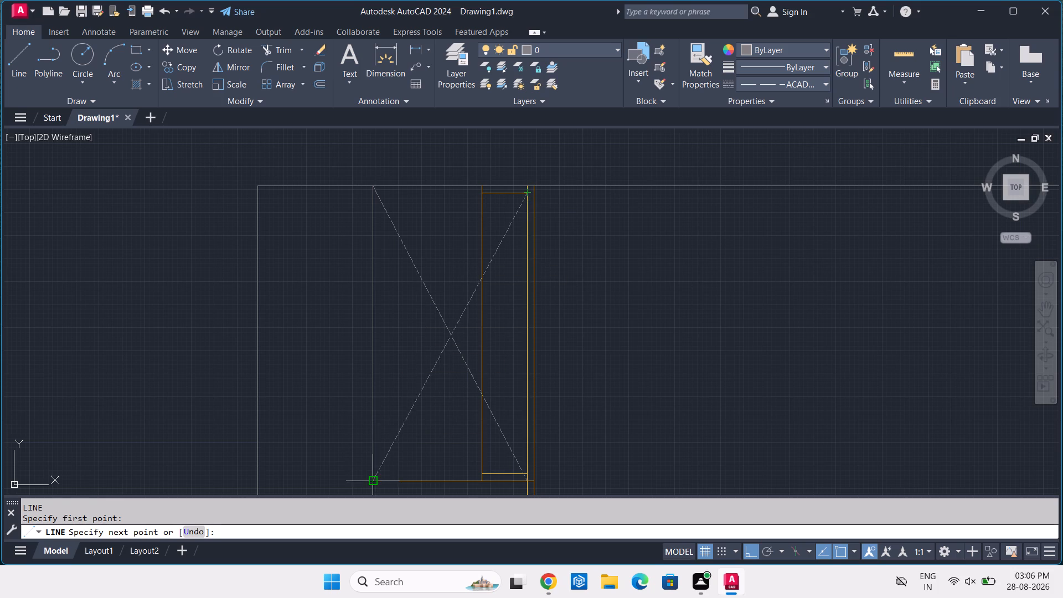
{"action": "left_click", "coordinate": [372, 482]}
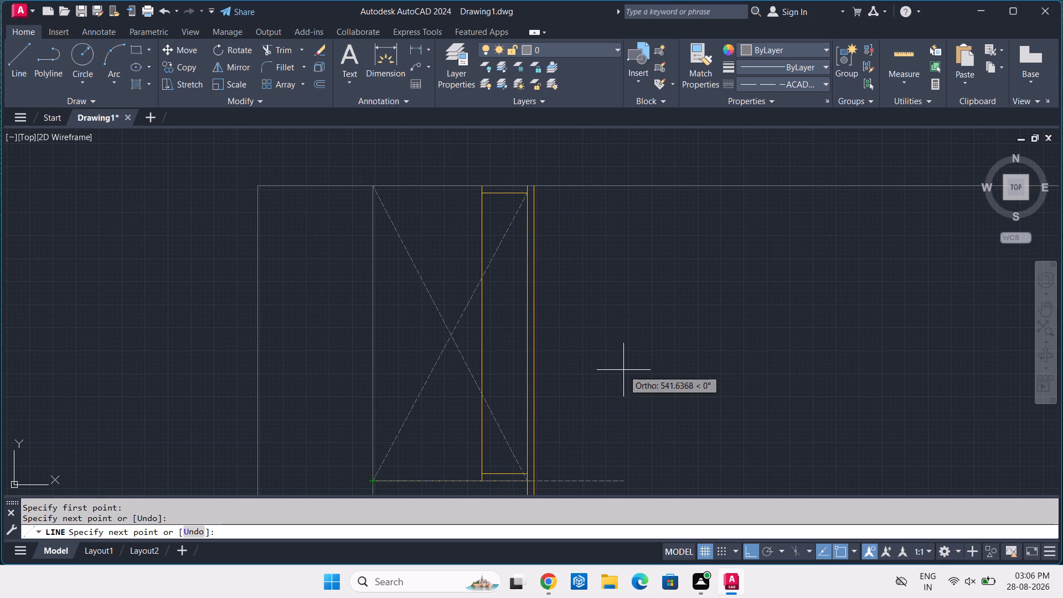
{"action": "key", "text": "Return"}
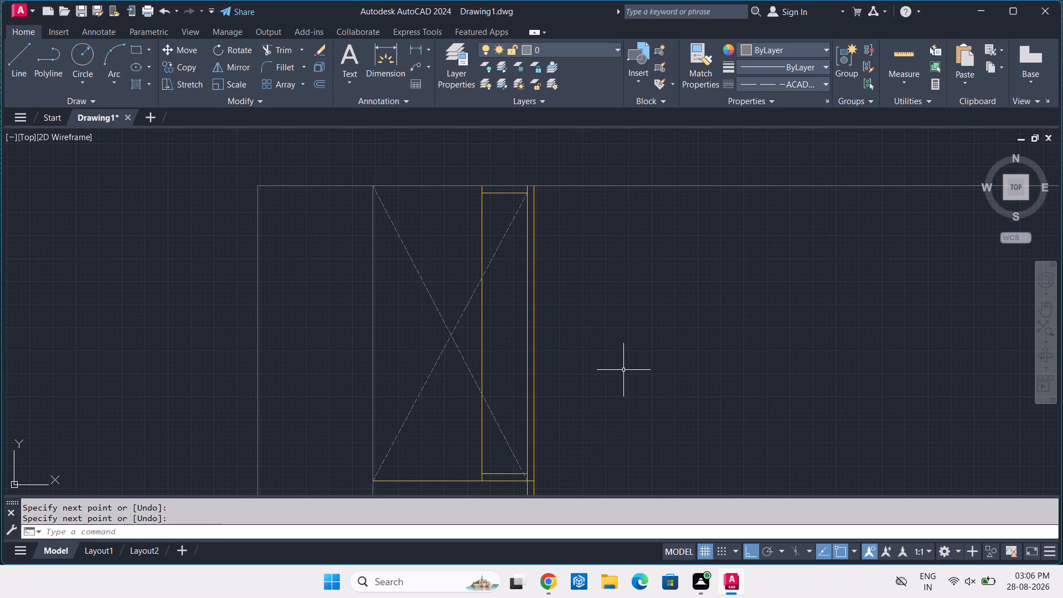
Draw two crossing dashed diagonals corner to corner in the lower shelf unit, ending at the shelf's inner vertical line.
{"action": "key", "text": "Return"}
{"action": "scroll", "coordinate": [624, 366], "scroll_direction": "down", "scroll_amount": 2}
{"action": "middle_click_drag", "start_coordinate": [625, 364], "coordinate": [636, 291]}
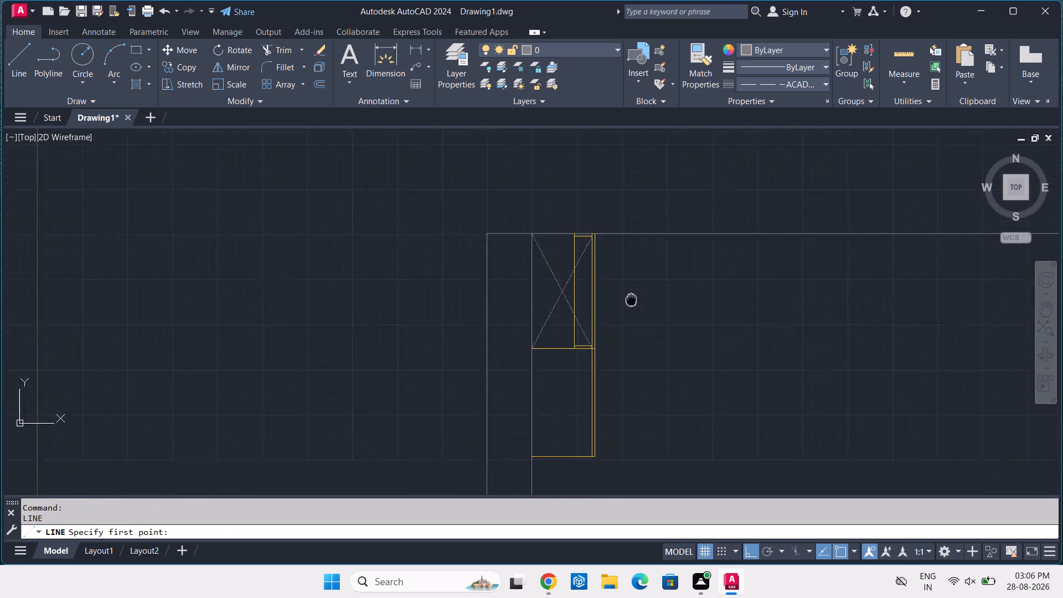
{"action": "middle_click_drag", "start_coordinate": [636, 291], "coordinate": [693, 180]}
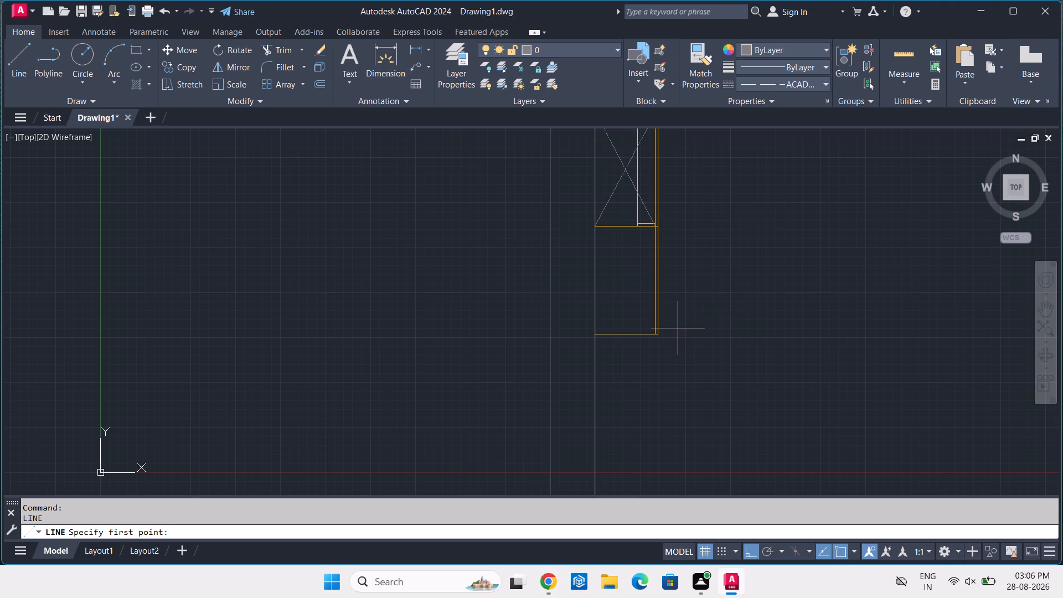
{"action": "middle_click_drag", "start_coordinate": [674, 327], "coordinate": [603, 288]}
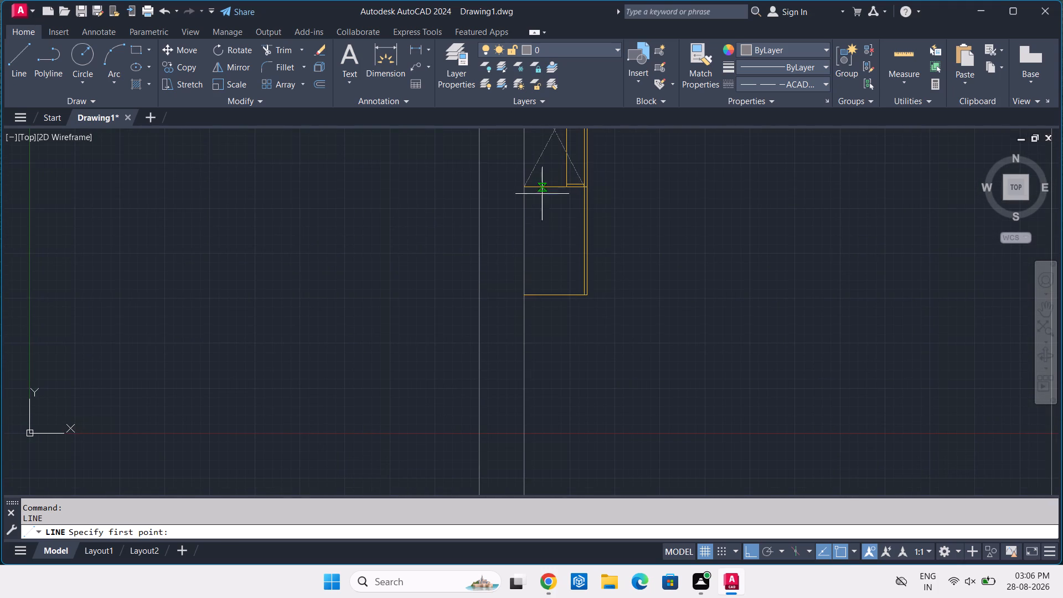
{"action": "scroll", "coordinate": [542, 194], "scroll_direction": "up", "scroll_amount": 1}
{"action": "left_click", "coordinate": [511, 183]}
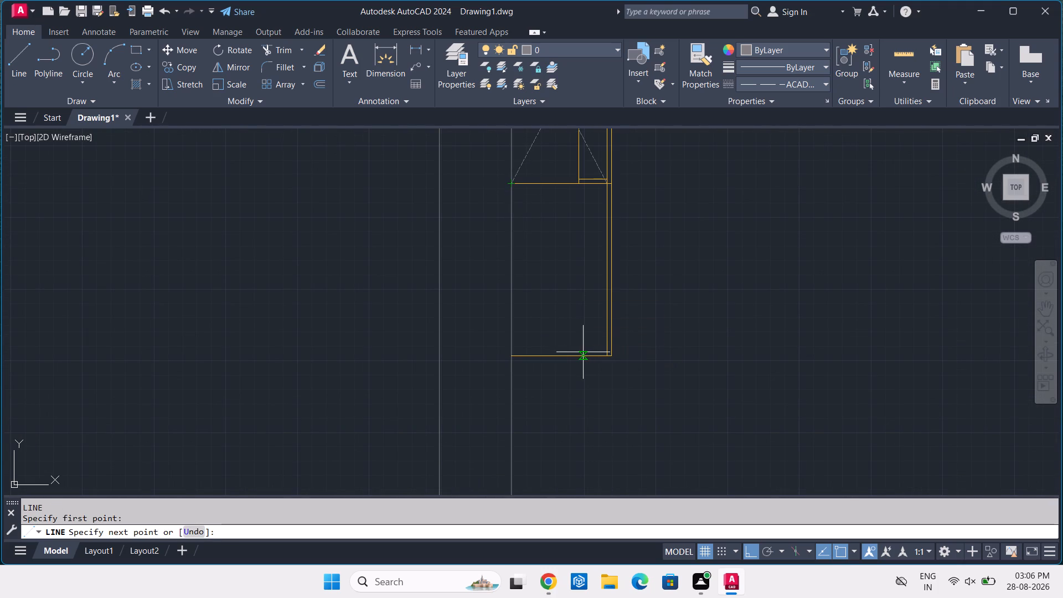
{"action": "left_click", "coordinate": [608, 358]}
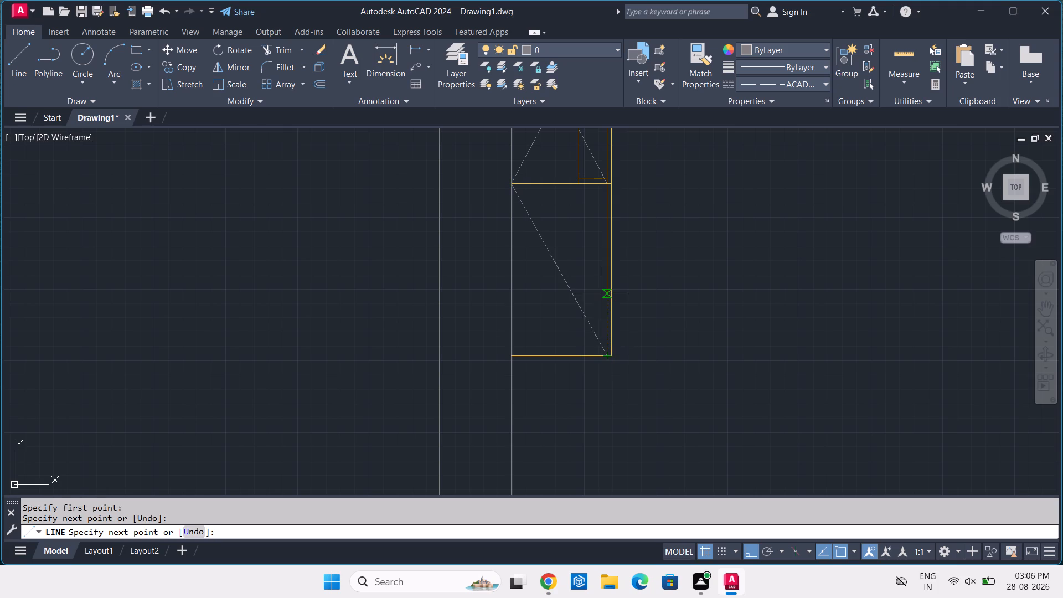
{"action": "key", "text": "Return"}
{"action": "key", "text": "Return"}
{"action": "scroll", "coordinate": [597, 184], "scroll_direction": "up", "scroll_amount": 1}
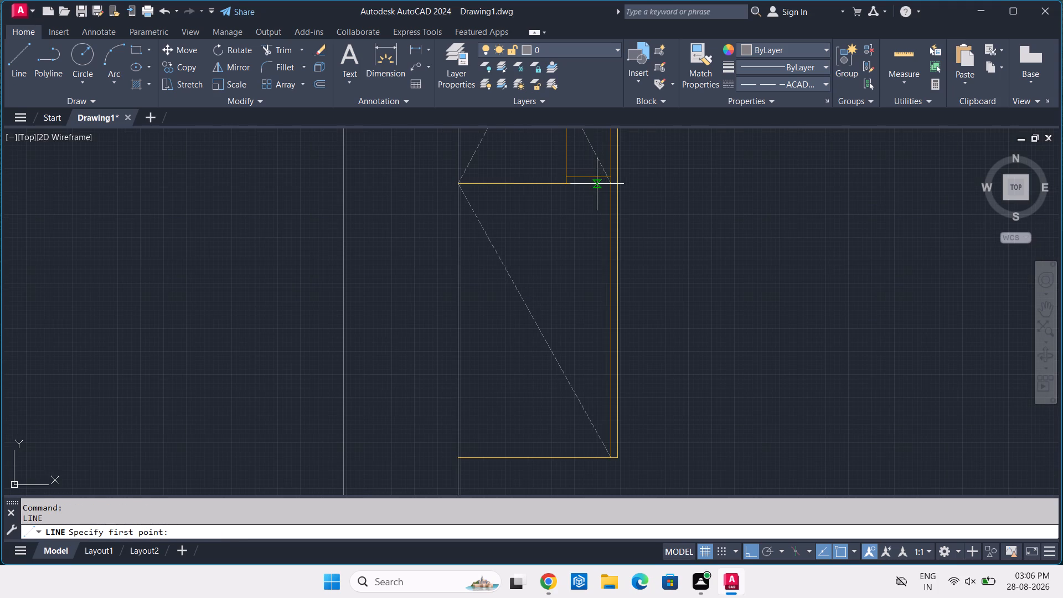
{"action": "left_click", "coordinate": [609, 183]}
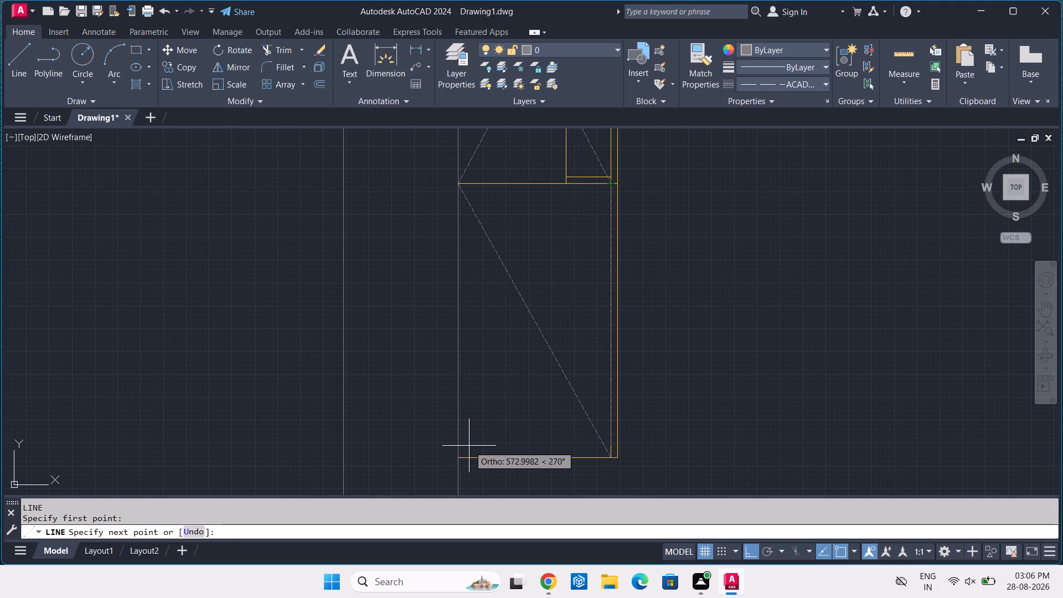
{"action": "left_click", "coordinate": [458, 461]}
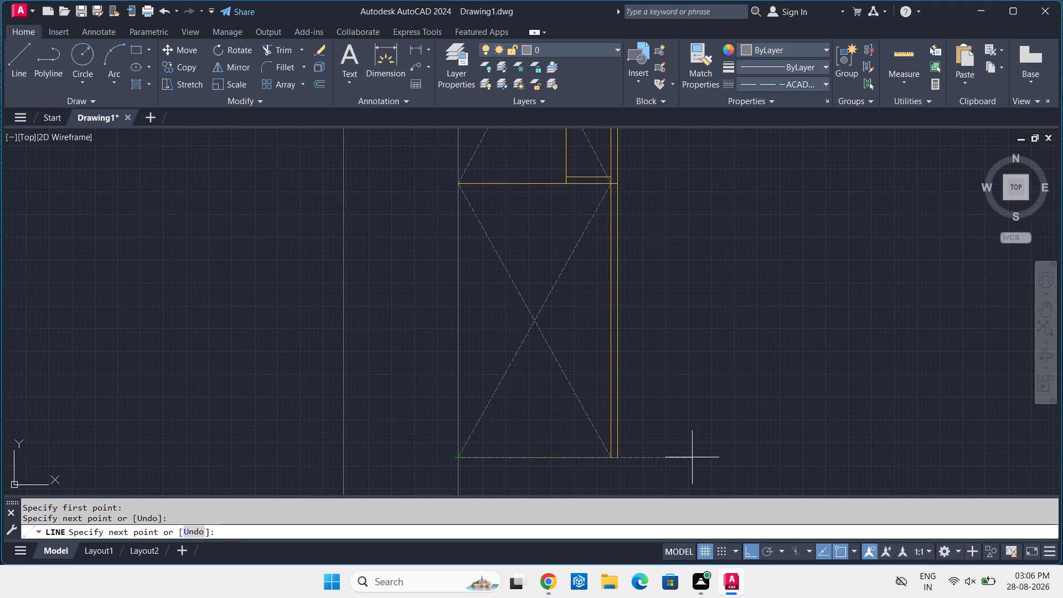
{"action": "key", "text": "Return"}
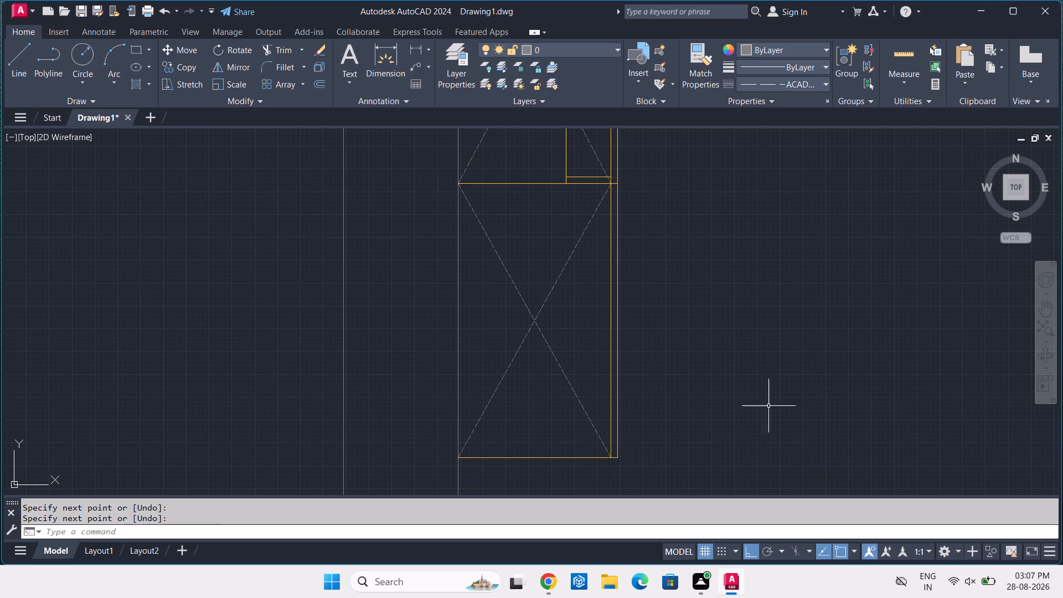
On the SHELF layer, draw a horizontal line through the lower unit's diagonal crossing, tracked from the shelf's inner vertical line to the wall line.
{"action": "left_click", "coordinate": [597, 45]}
{"action": "left_click", "coordinate": [594, 81]}
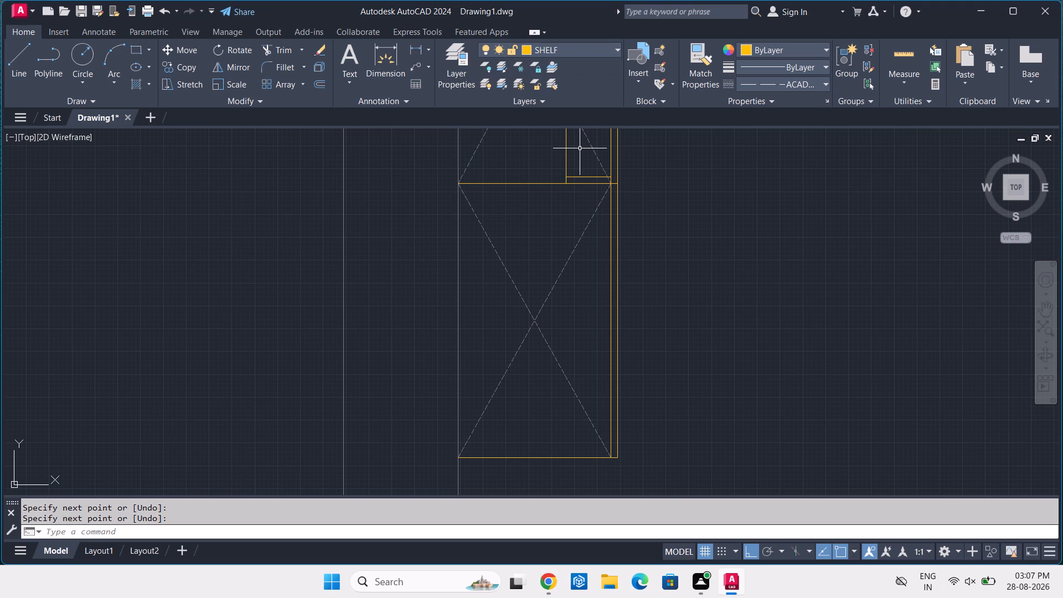
{"action": "type", "text": "L"}
{"action": "key", "text": "space"}
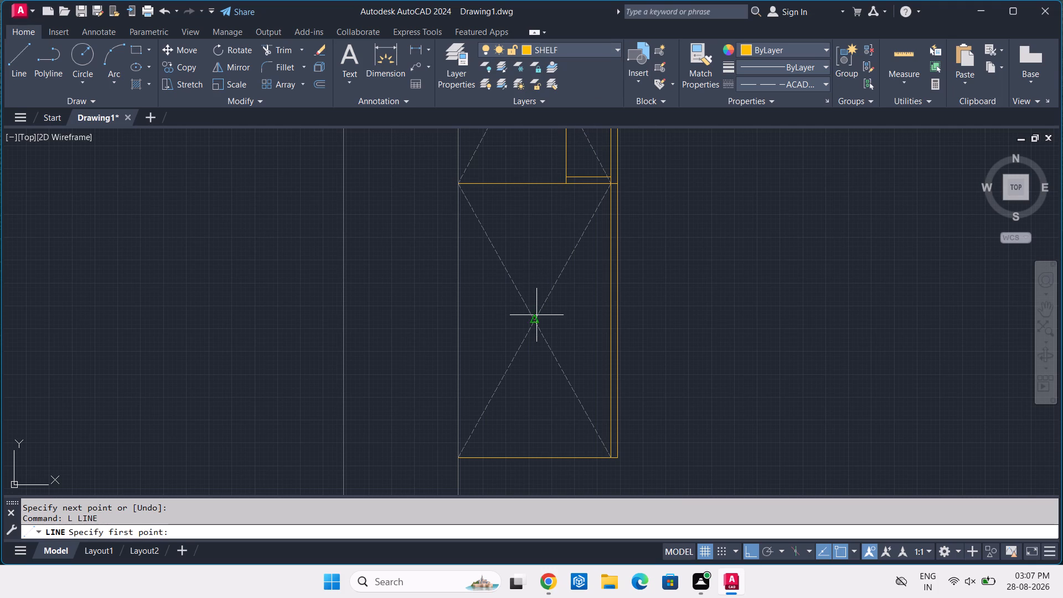
{"action": "scroll", "coordinate": [573, 318], "scroll_direction": "up", "scroll_amount": 2}
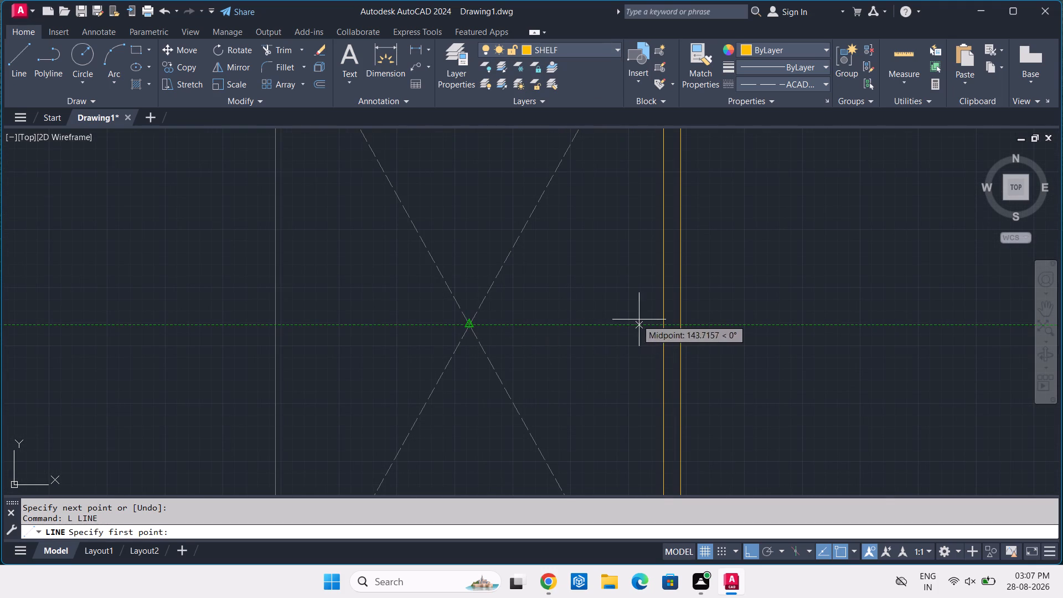
{"action": "type", "text": "TK"}
{"action": "key", "text": "space"}
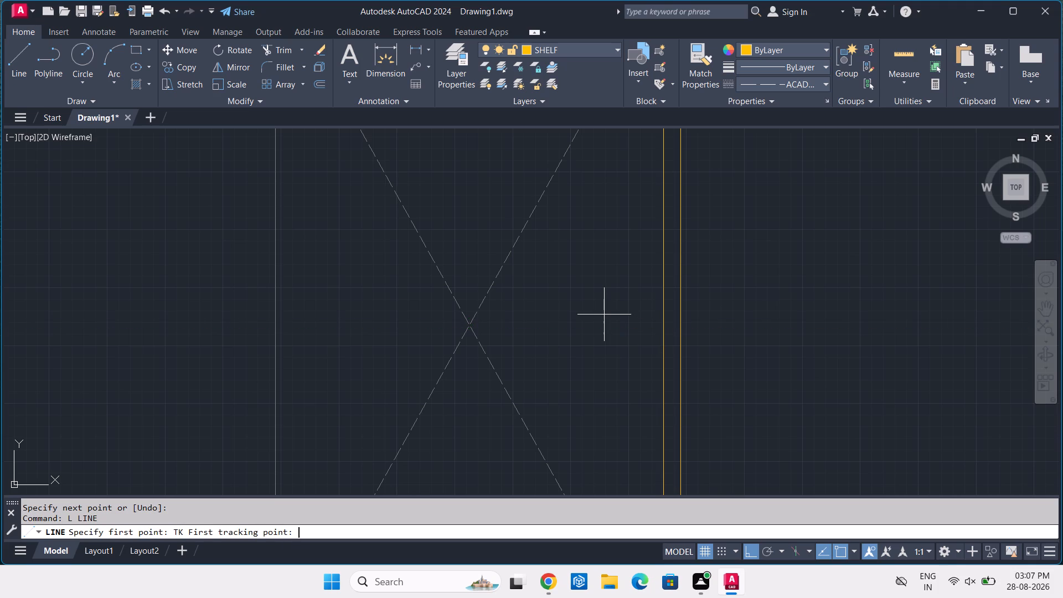
{"action": "left_click", "coordinate": [471, 325]}
{"action": "left_click", "coordinate": [662, 327]}
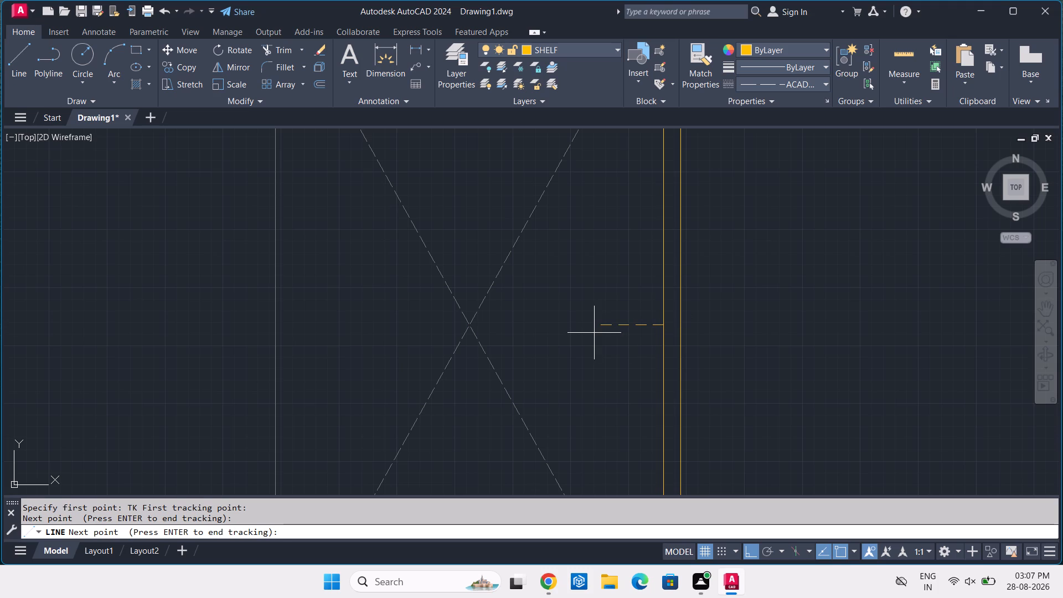
{"action": "key", "text": "Return"}
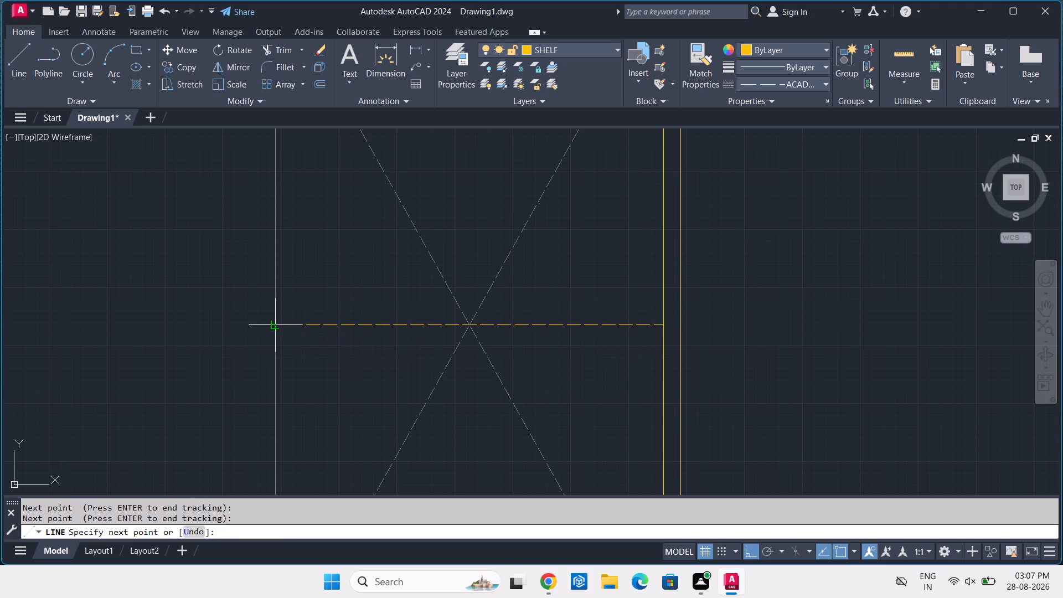
{"action": "left_click", "coordinate": [278, 328]}
{"action": "key", "text": "Return"}
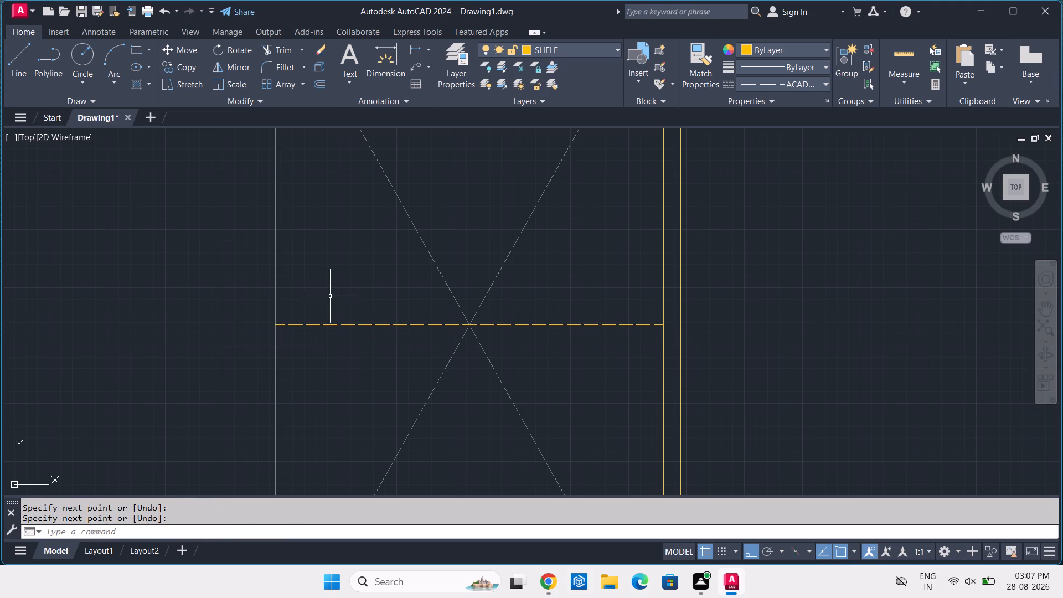
Offset the dashed horizontal line through the lower unit's diagonal crossing by 5 to both sides.
{"action": "left_click", "coordinate": [332, 296]}
{"action": "left_click", "coordinate": [303, 370]}
{"action": "type", "text": "O 5"}
{"action": "key", "text": "Return"}
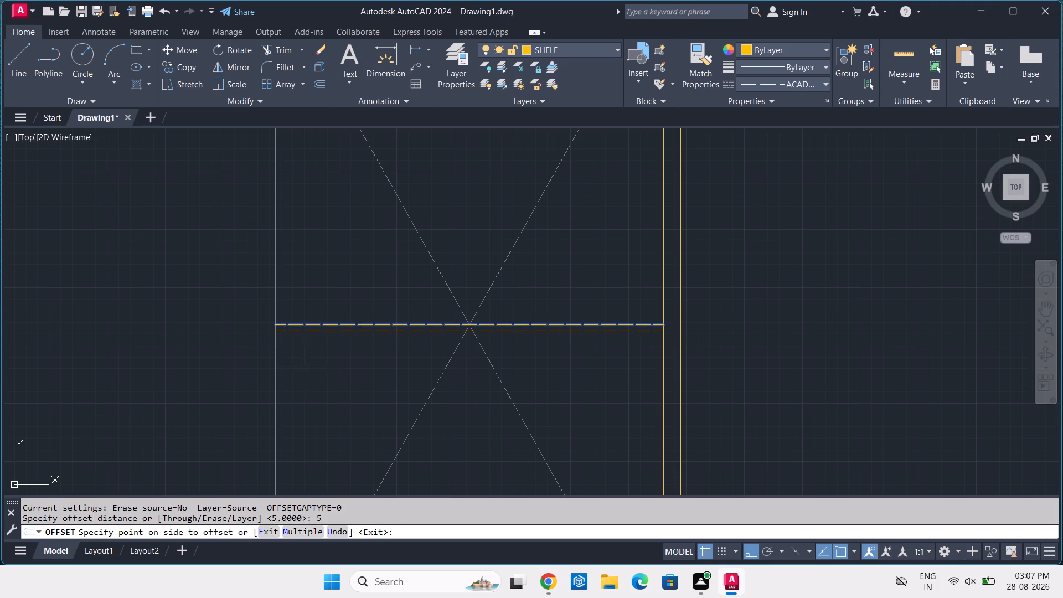
{"action": "left_click", "coordinate": [302, 367]}
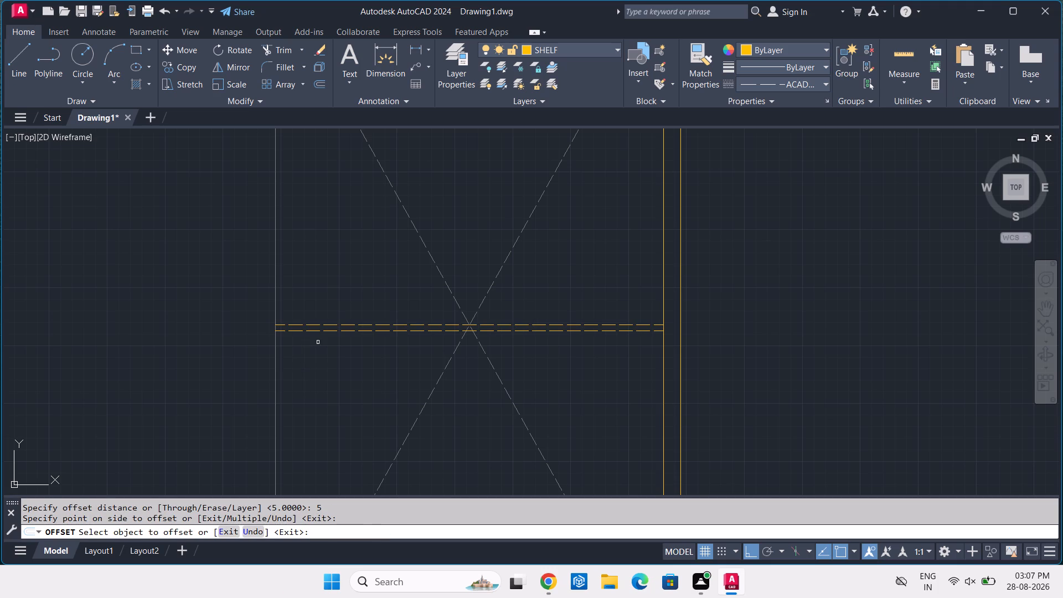
{"action": "left_click", "coordinate": [337, 326]}
{"action": "left_click", "coordinate": [351, 297]}
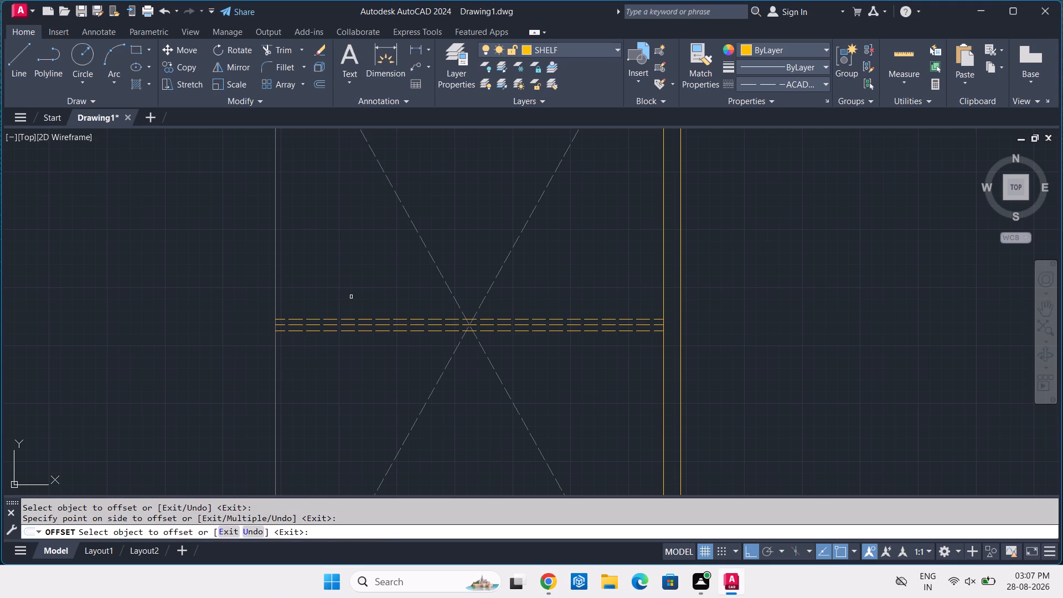
{"action": "key", "text": "Return"}
Delete the middle one of the three dashed horizontal lines at the lower unit's diagonal crossing.
{"action": "scroll", "coordinate": [381, 343], "scroll_direction": "up", "scroll_amount": 2}
{"action": "left_click", "coordinate": [427, 293]}
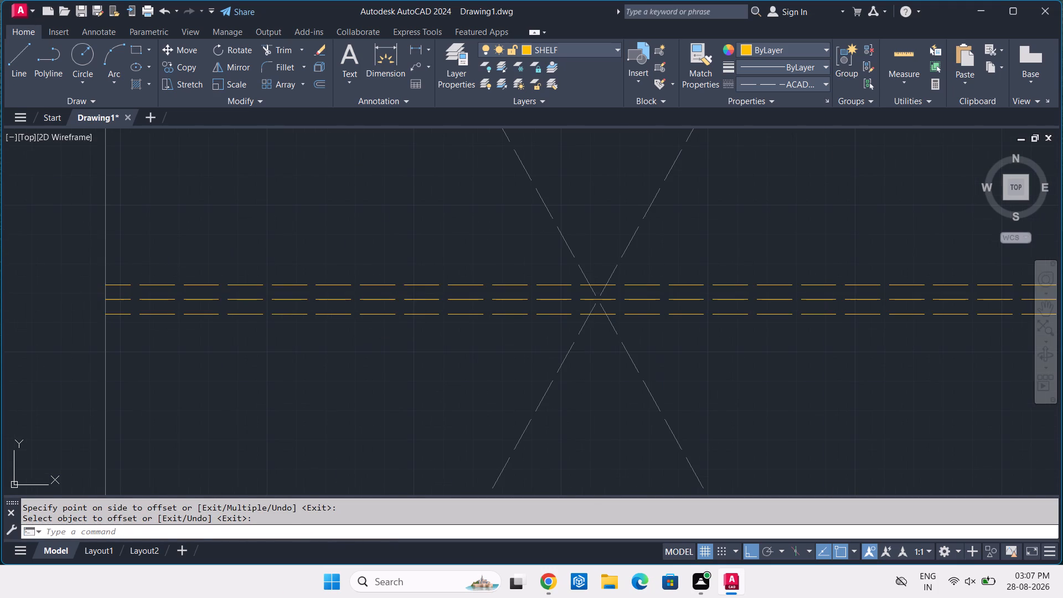
{"action": "left_click", "coordinate": [394, 306]}
{"action": "key", "text": "Delete"}
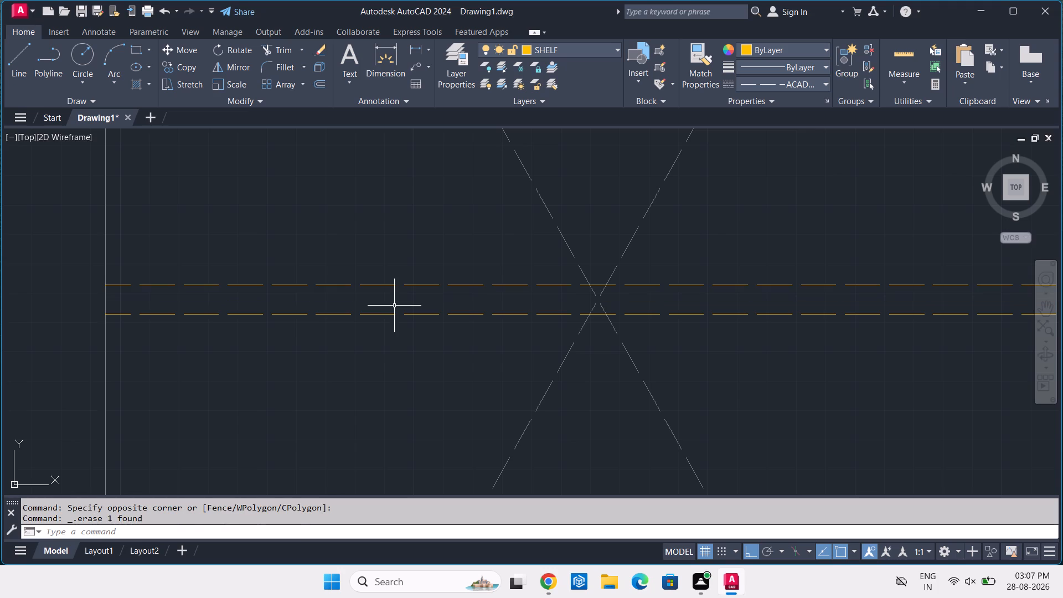
Set the linetype scale of the four dashed diagonals in the upper and lower shelf units to 1.5.
{"action": "scroll", "coordinate": [394, 306], "scroll_direction": "down", "scroll_amount": 3}
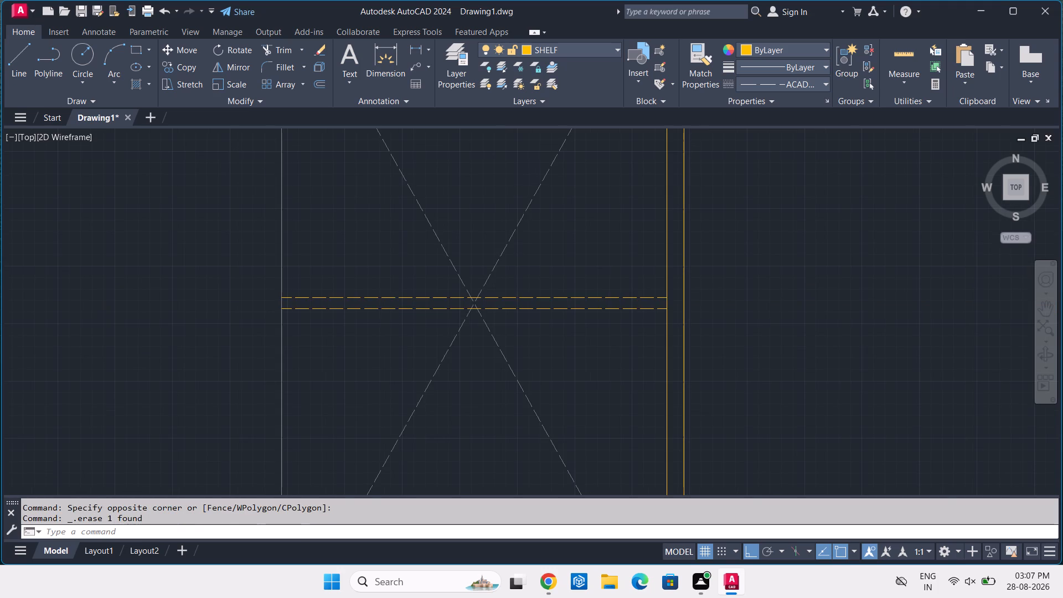
{"action": "scroll", "coordinate": [394, 306], "scroll_direction": "down", "scroll_amount": 1}
{"action": "middle_click_drag", "start_coordinate": [435, 300], "coordinate": [420, 395]}
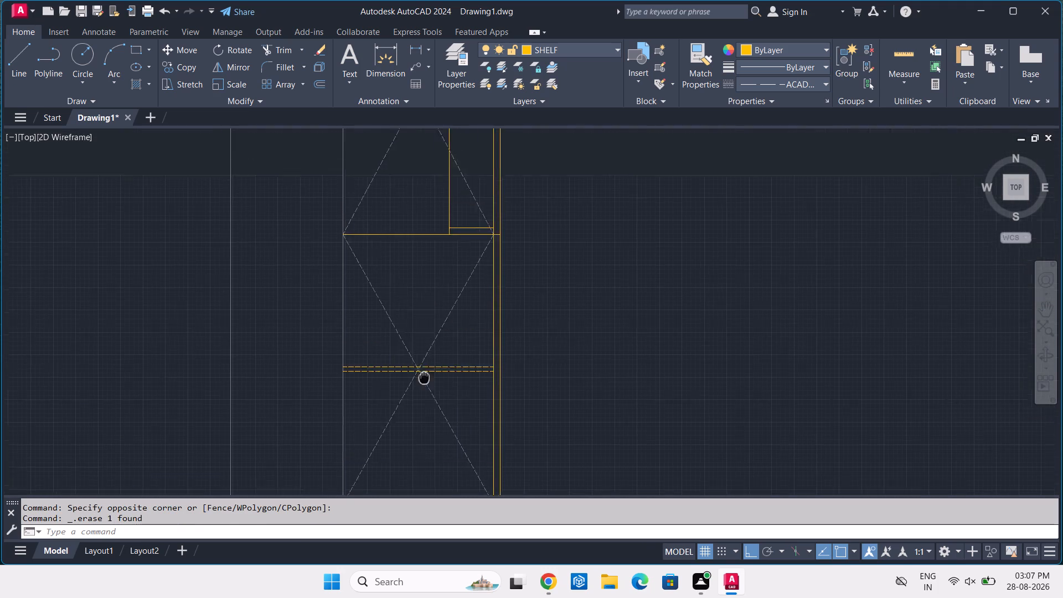
{"action": "middle_click_drag", "start_coordinate": [420, 395], "coordinate": [395, 482]}
{"action": "left_click", "coordinate": [438, 430]}
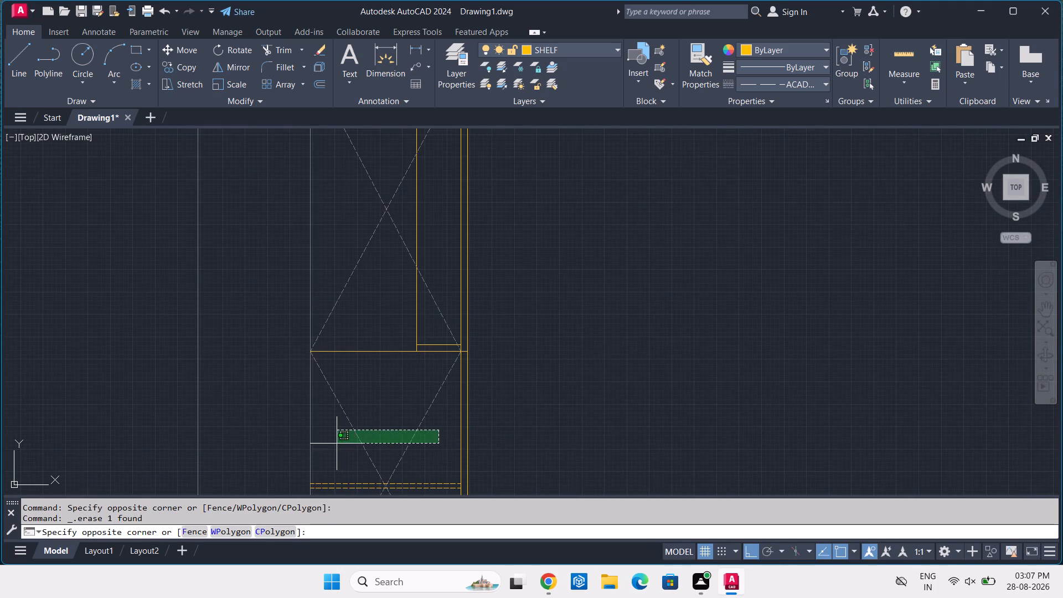
{"action": "left_click", "coordinate": [337, 444]}
{"action": "left_click", "coordinate": [399, 202]}
{"action": "left_click", "coordinate": [375, 214]}
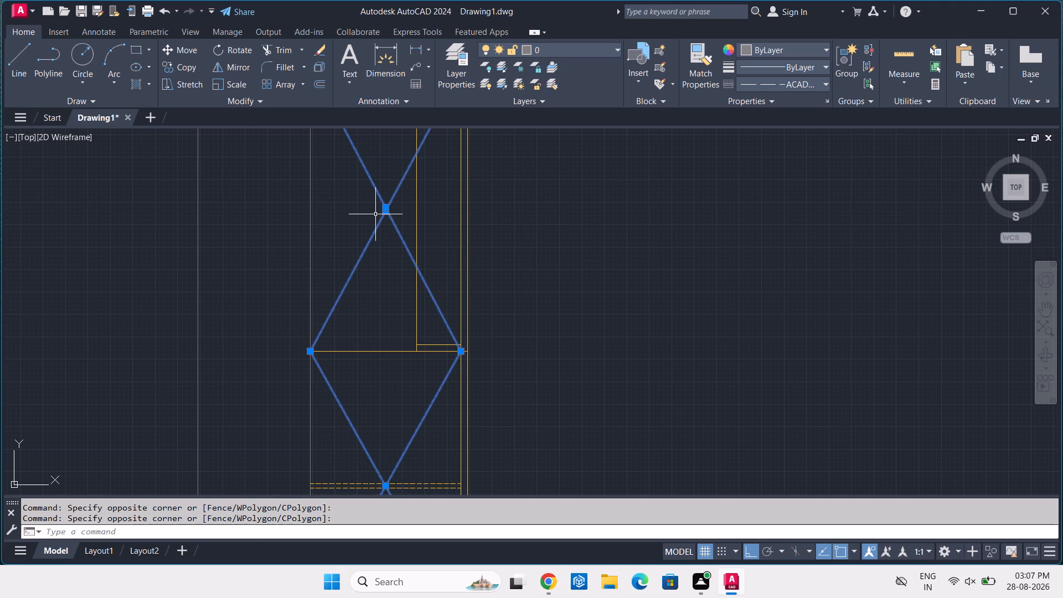
{"action": "type", "text": "PR"}
{"action": "key", "text": "space"}
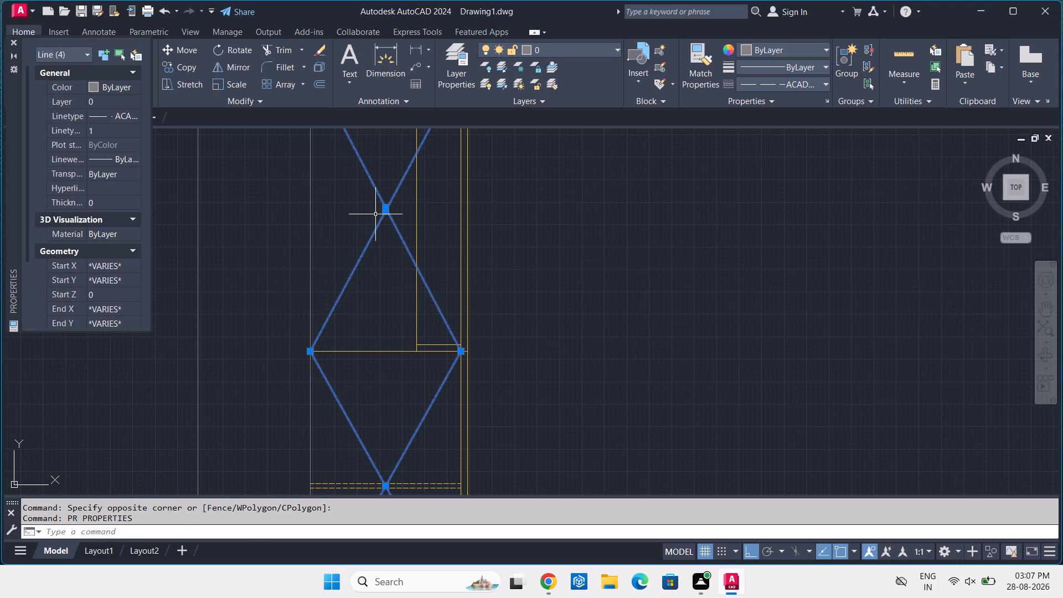
{"action": "left_click", "coordinate": [119, 132]}
{"action": "type", "text": "1.5"}
{"action": "key", "text": "Return"}
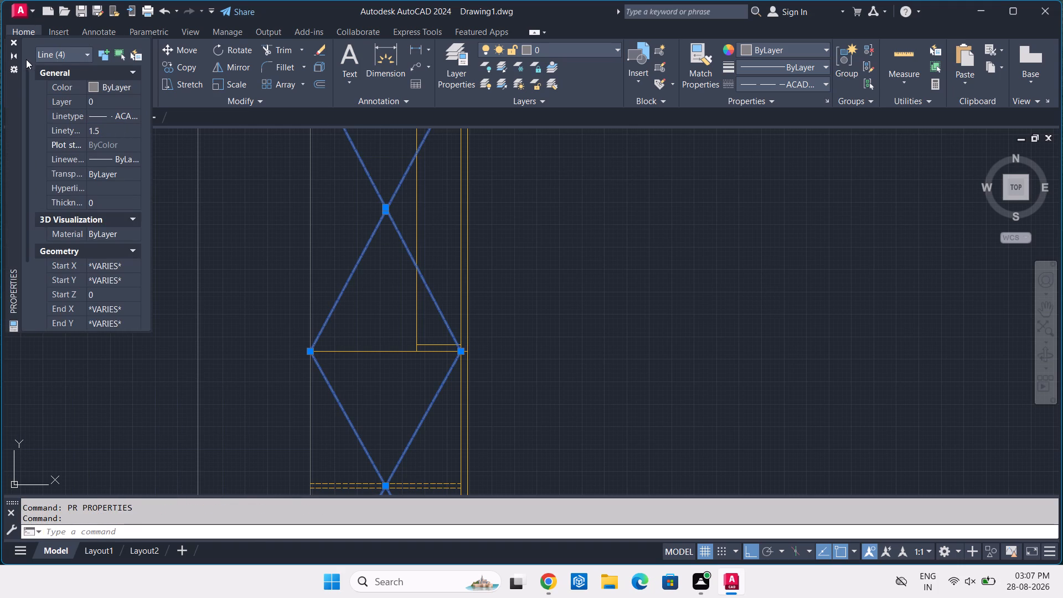
{"action": "left_click", "coordinate": [11, 41]}
{"action": "key", "text": "Escape"}
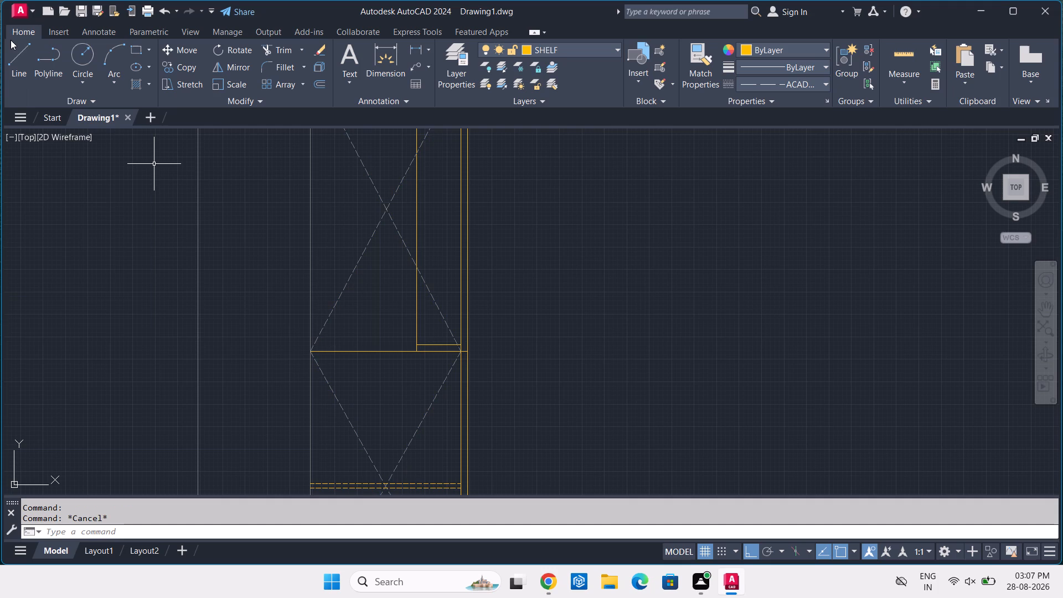
Examine the shelf units and diagonals within the overall kitchen wall outline.
{"action": "middle_click_drag", "start_coordinate": [224, 146], "coordinate": [141, 188]}
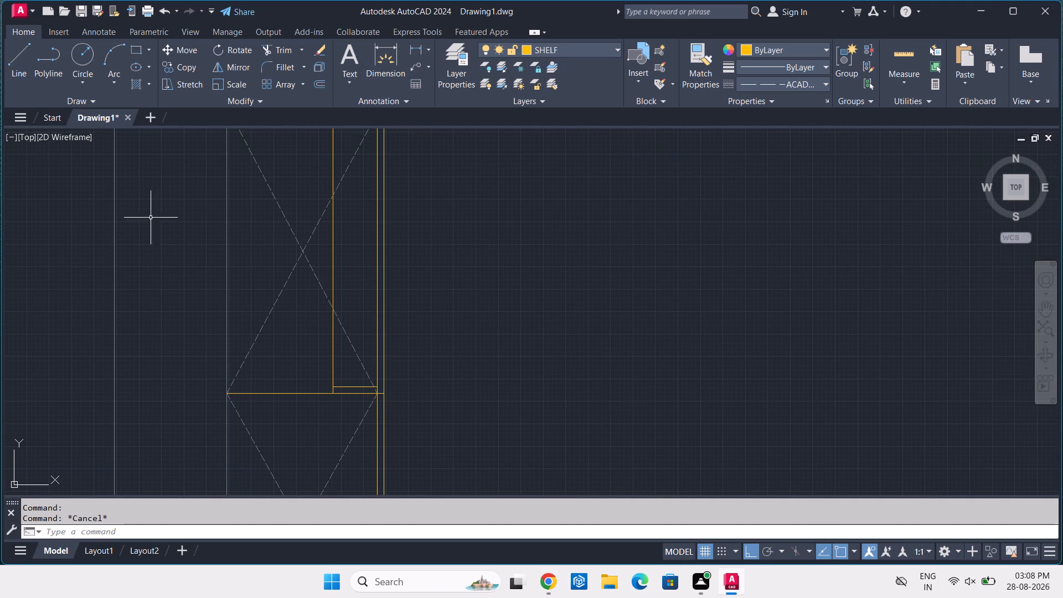
{"action": "middle_click_drag", "start_coordinate": [484, 278], "coordinate": [235, 337]}
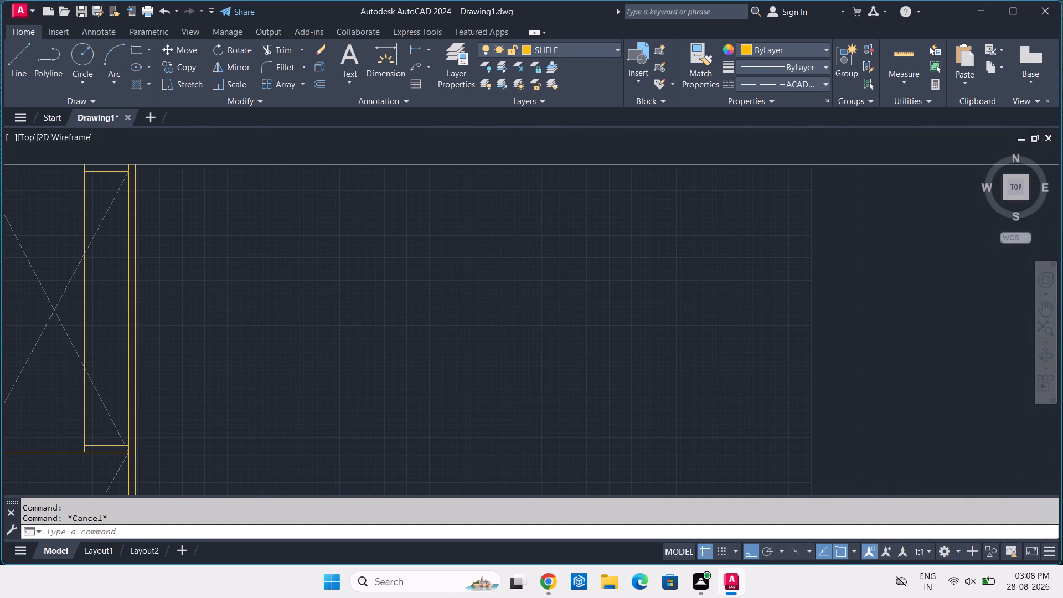
{"action": "scroll", "coordinate": [235, 337], "scroll_direction": "down", "scroll_amount": 1}
{"action": "middle_click_drag", "start_coordinate": [229, 337], "coordinate": [384, 182]}
{"action": "scroll", "coordinate": [384, 182], "scroll_direction": "up", "scroll_amount": 1}
{"action": "scroll", "coordinate": [388, 181], "scroll_direction": "down", "scroll_amount": 2}
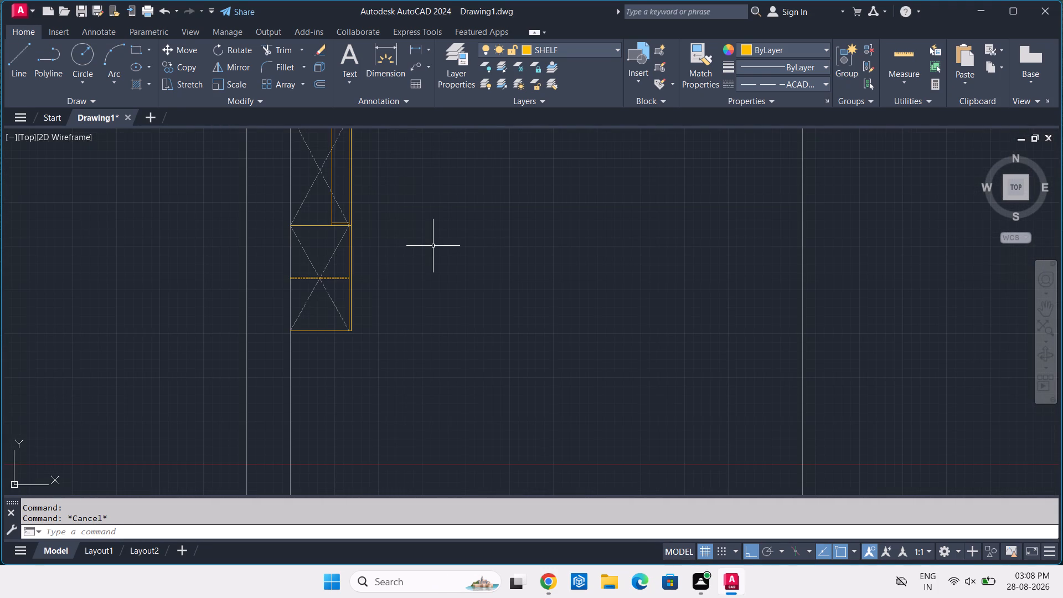
{"action": "middle_click_drag", "start_coordinate": [433, 246], "coordinate": [420, 239]}
{"action": "scroll", "coordinate": [420, 239], "scroll_direction": "down", "scroll_amount": 1}
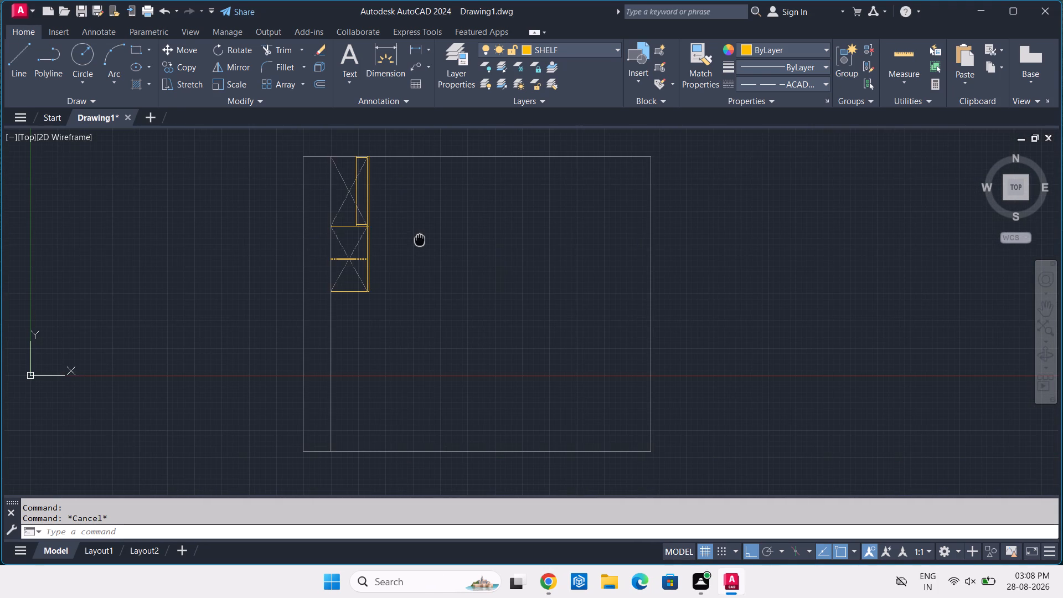
{"action": "middle_click_drag", "start_coordinate": [419, 239], "coordinate": [462, 296]}
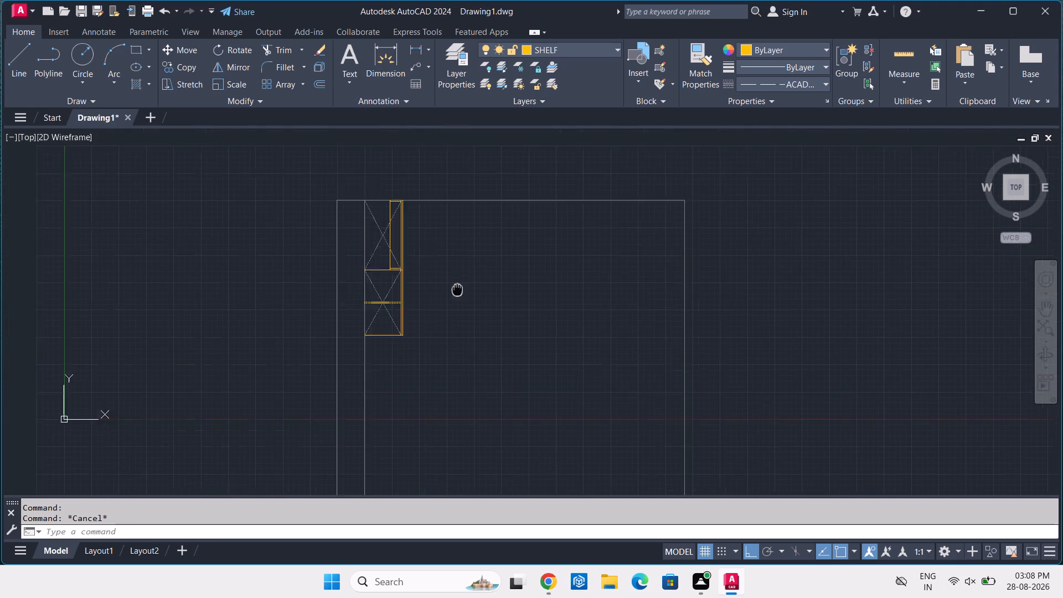
{"action": "middle_click_drag", "start_coordinate": [462, 296], "coordinate": [478, 321]}
{"action": "middle_click_drag", "start_coordinate": [458, 259], "coordinate": [479, 319]}
{"action": "middle_click_drag", "start_coordinate": [463, 296], "coordinate": [479, 338]}
Set the current linetype to ByLayer.
{"action": "scroll", "coordinate": [475, 318], "scroll_direction": "up", "scroll_amount": 2}
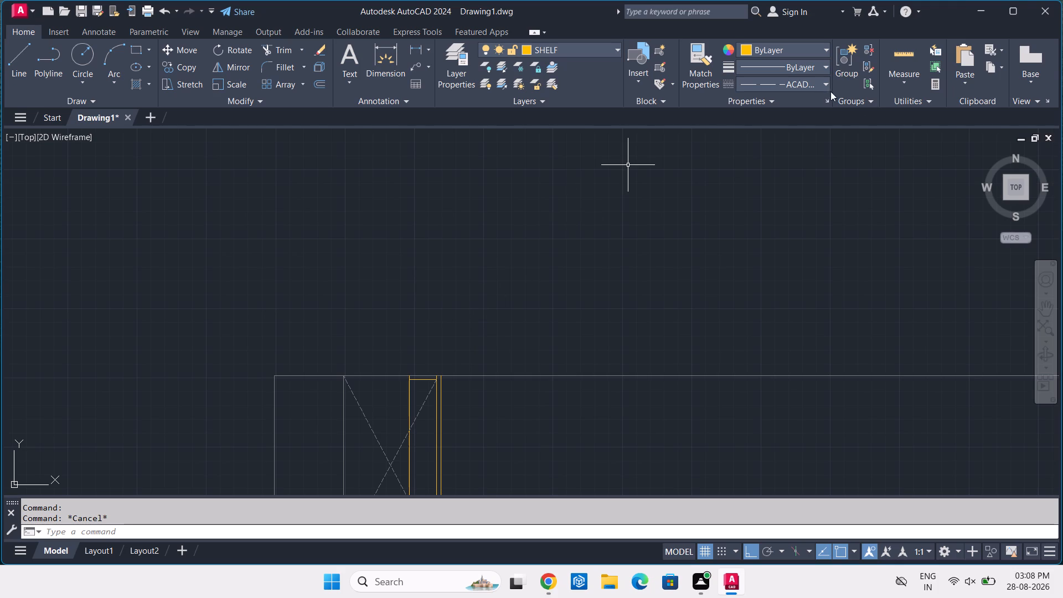
{"action": "left_click", "coordinate": [812, 89]}
{"action": "left_click", "coordinate": [793, 101]}
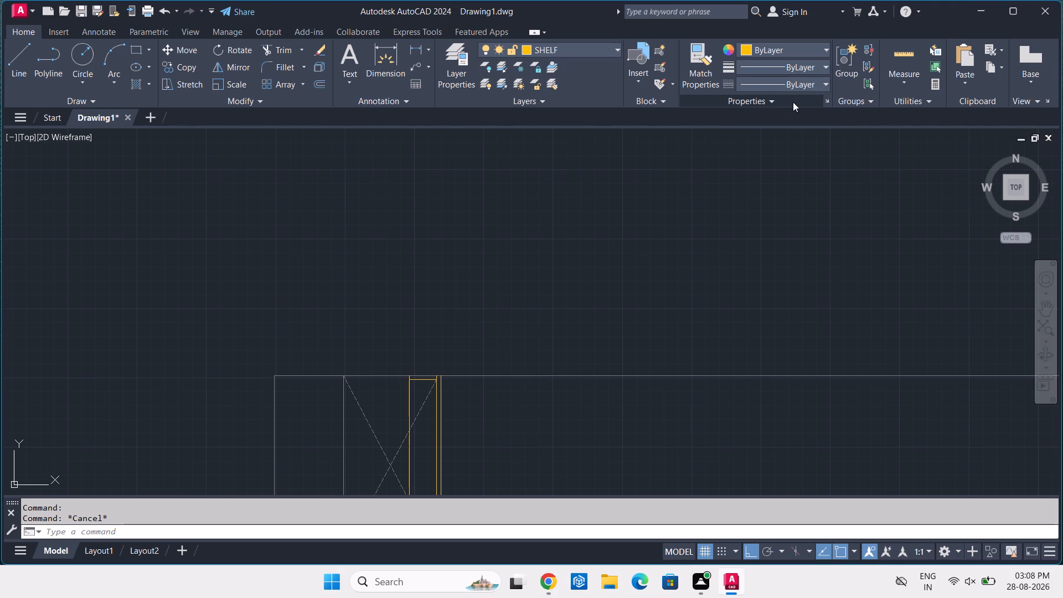
Draw a 500-long horizontal line away from the shelf's outermost vertical line, starting 40 below the top wall line using tracking.
{"action": "type", "text": "L TK"}
{"action": "key", "text": "space"}
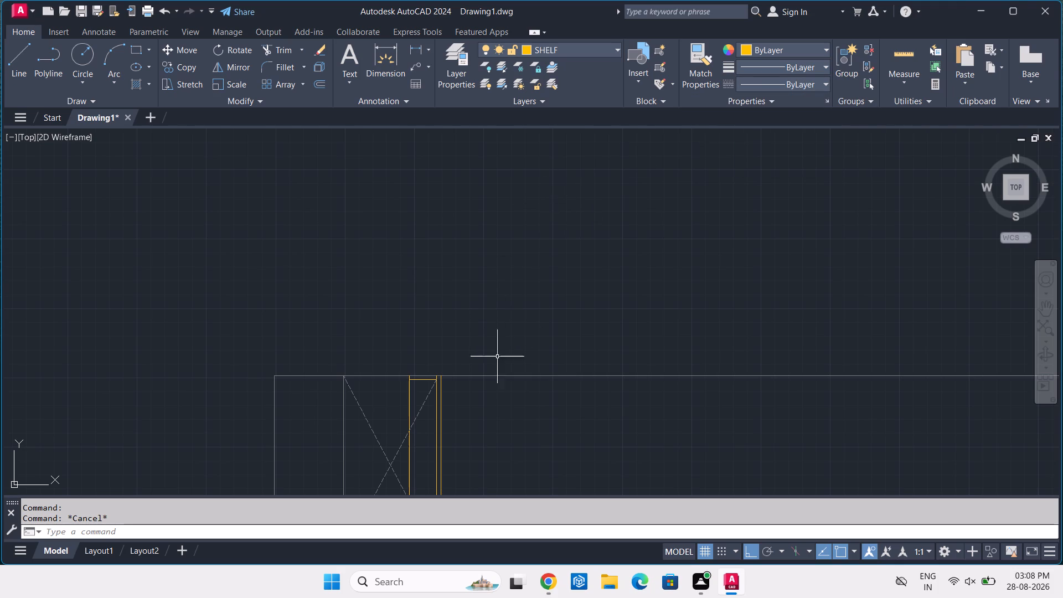
{"action": "middle_click_drag", "start_coordinate": [457, 395], "coordinate": [448, 355]}
{"action": "type", "text": "L TK"}
{"action": "key", "text": "space"}
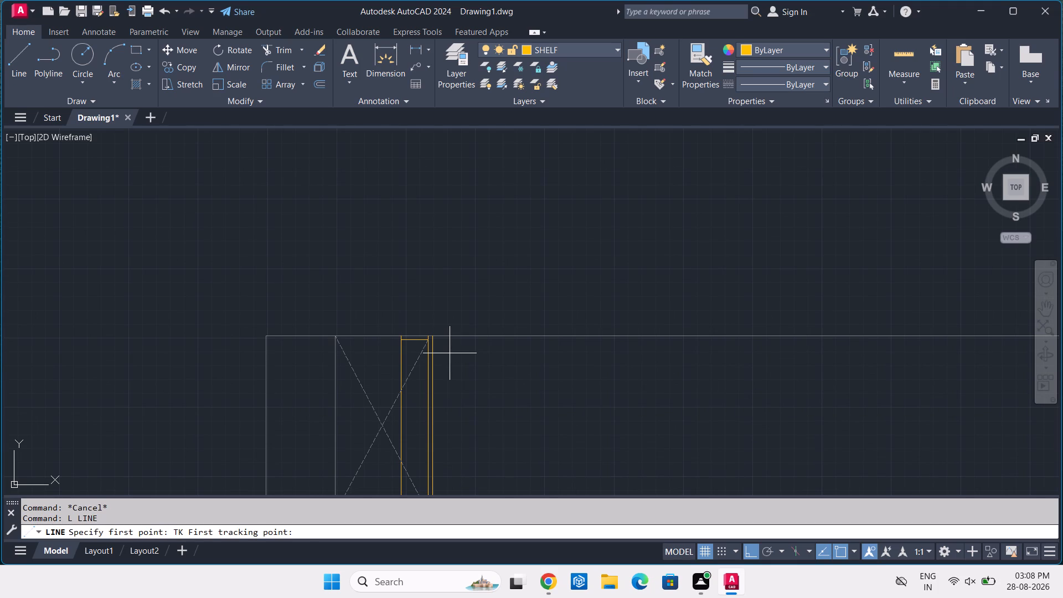
{"action": "scroll", "coordinate": [420, 406], "scroll_direction": "up", "scroll_amount": 2}
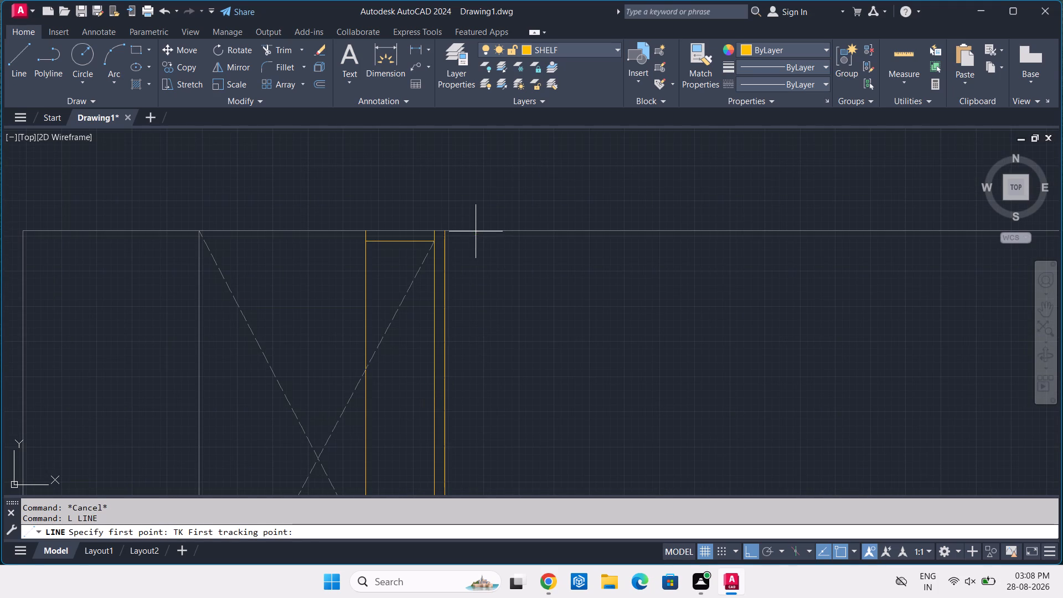
{"action": "left_click", "coordinate": [448, 231]}
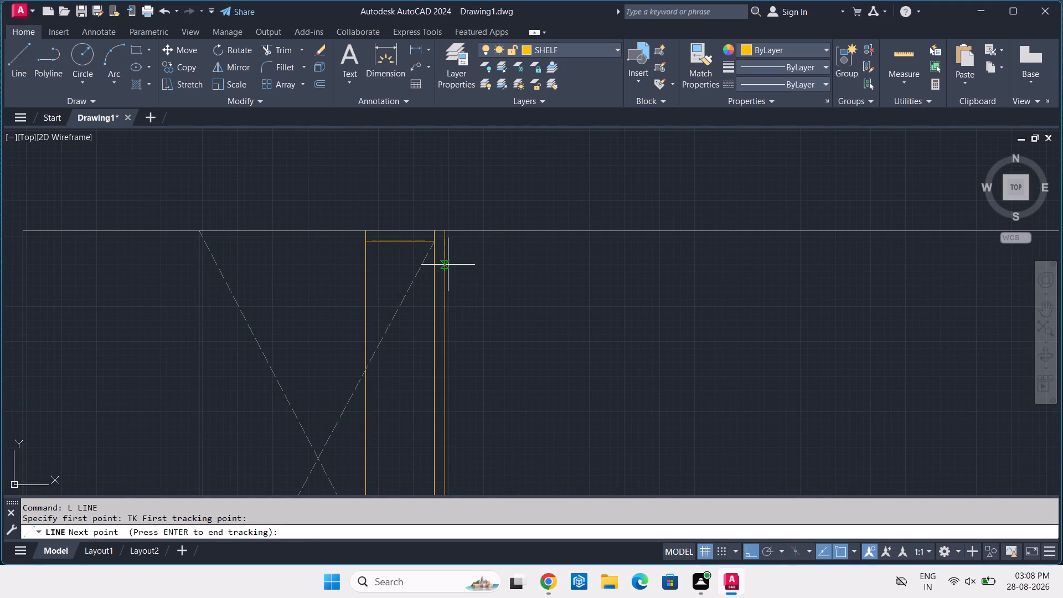
{"action": "type", "text": "40"}
{"action": "key", "text": "Return"}
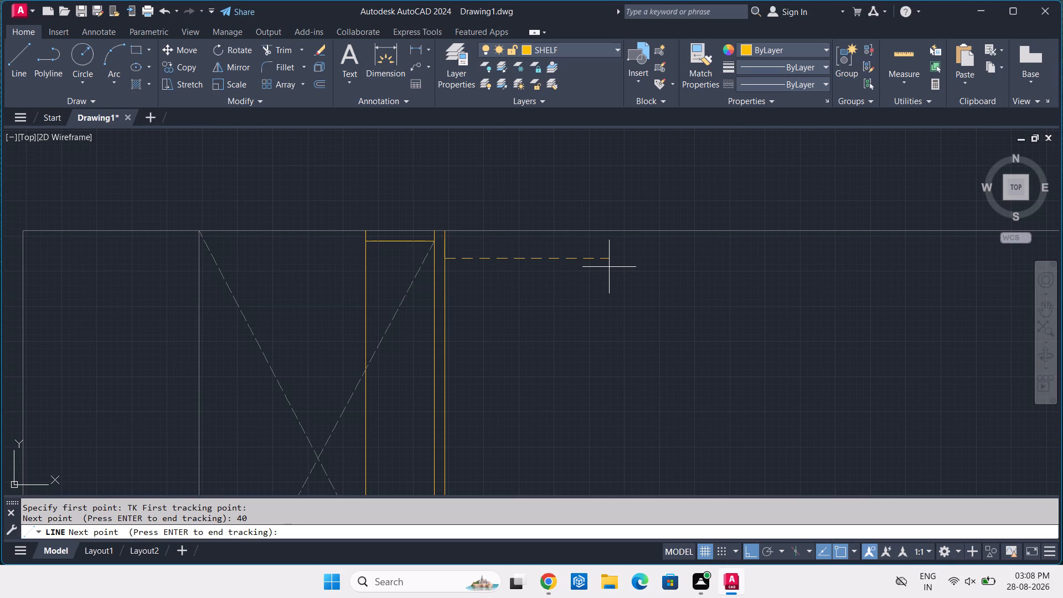
{"action": "key", "text": "Return"}
{"action": "middle_click_drag", "start_coordinate": [611, 269], "coordinate": [610, 267]}
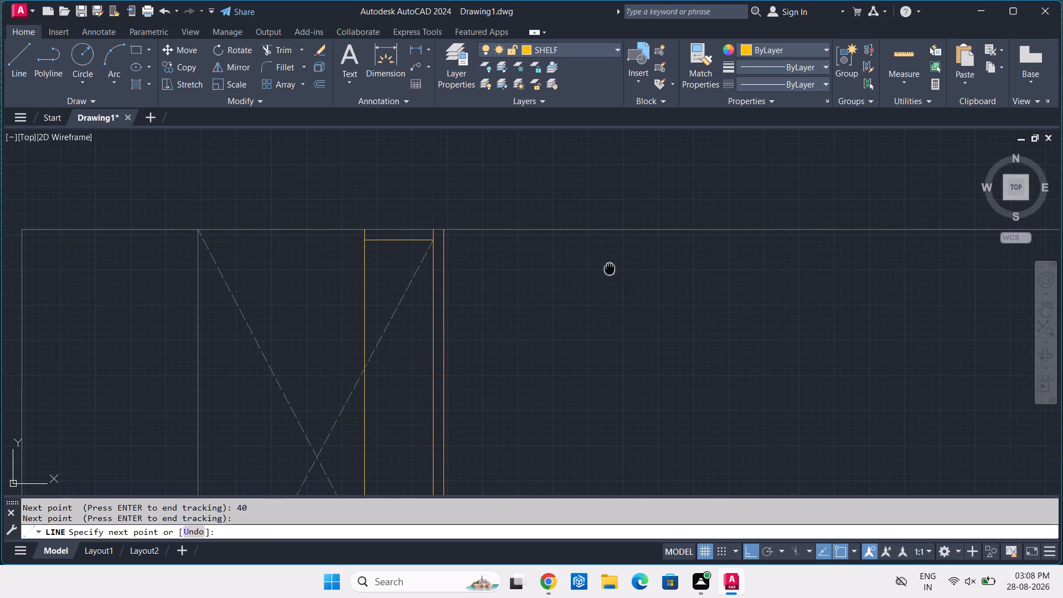
{"action": "middle_click_drag", "start_coordinate": [610, 267], "coordinate": [577, 263]}
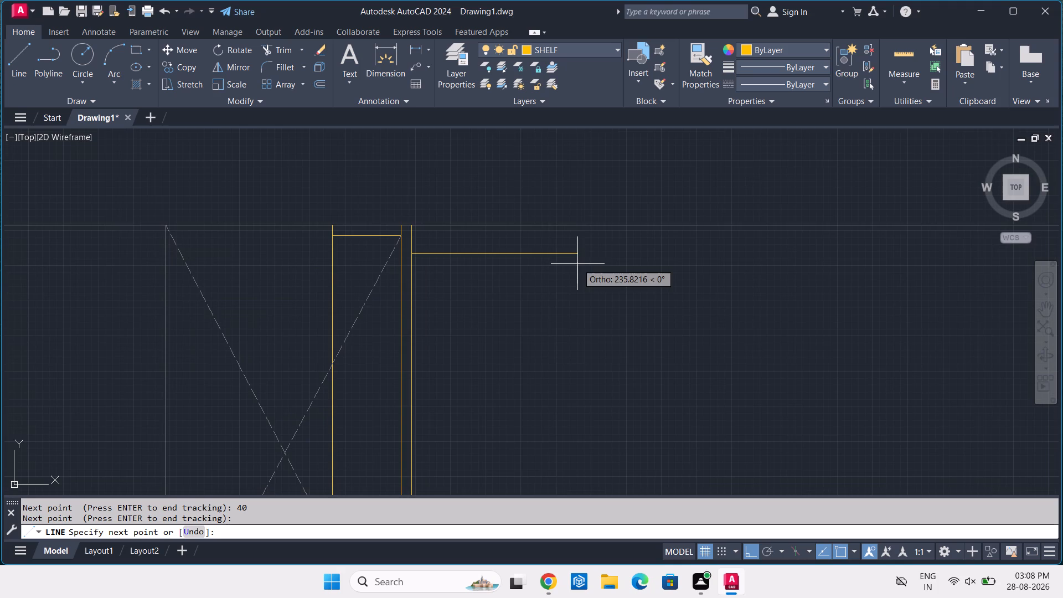
{"action": "middle_click_drag", "start_coordinate": [577, 264], "coordinate": [506, 248]}
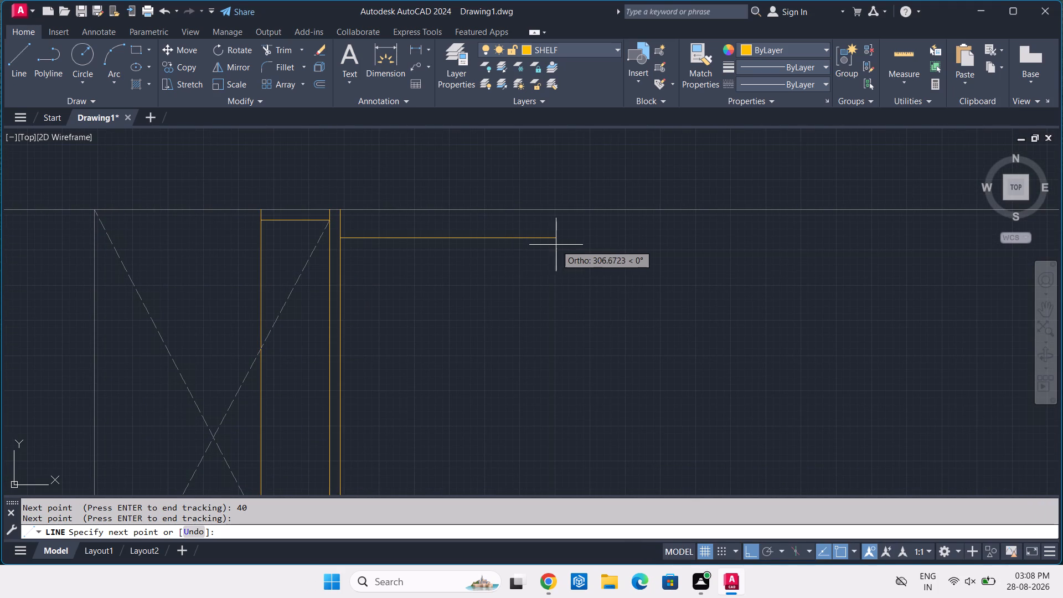
{"action": "type", "text": "500"}
{"action": "key", "text": "Return"}
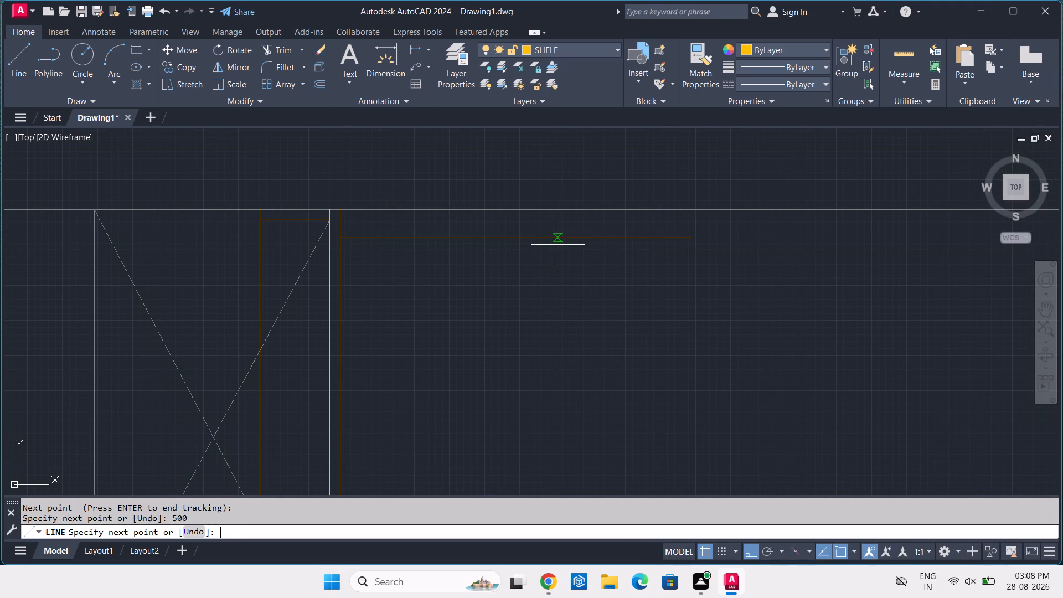
Continue the line down to the level of the lower unit's bottom edge and back to the bottom corner of the shelf's outermost vertical line.
{"action": "scroll", "coordinate": [605, 137], "scroll_direction": "down", "scroll_amount": 2}
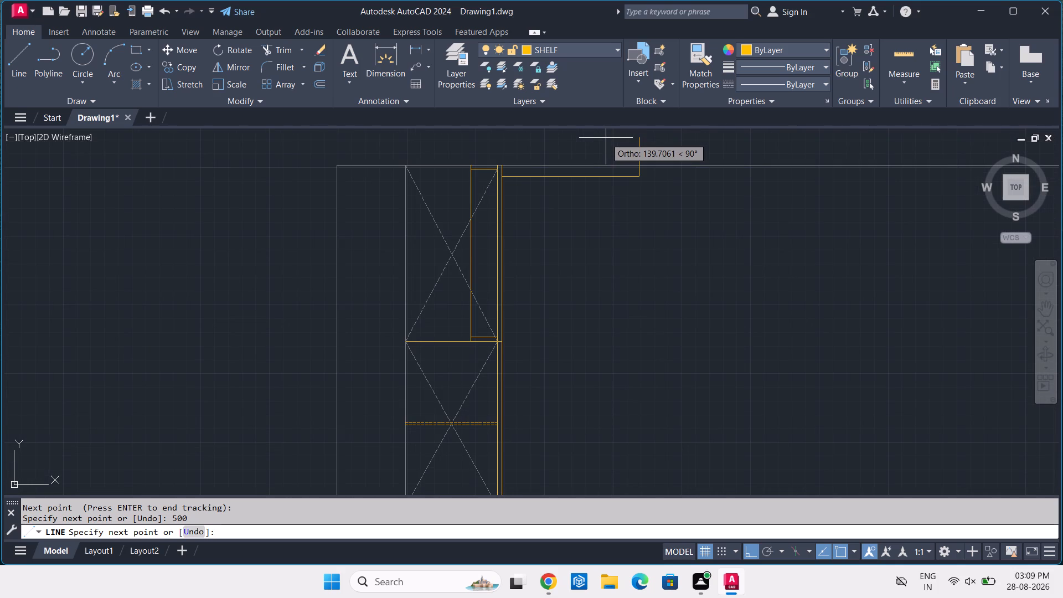
{"action": "middle_click_drag", "start_coordinate": [585, 357], "coordinate": [590, 327]}
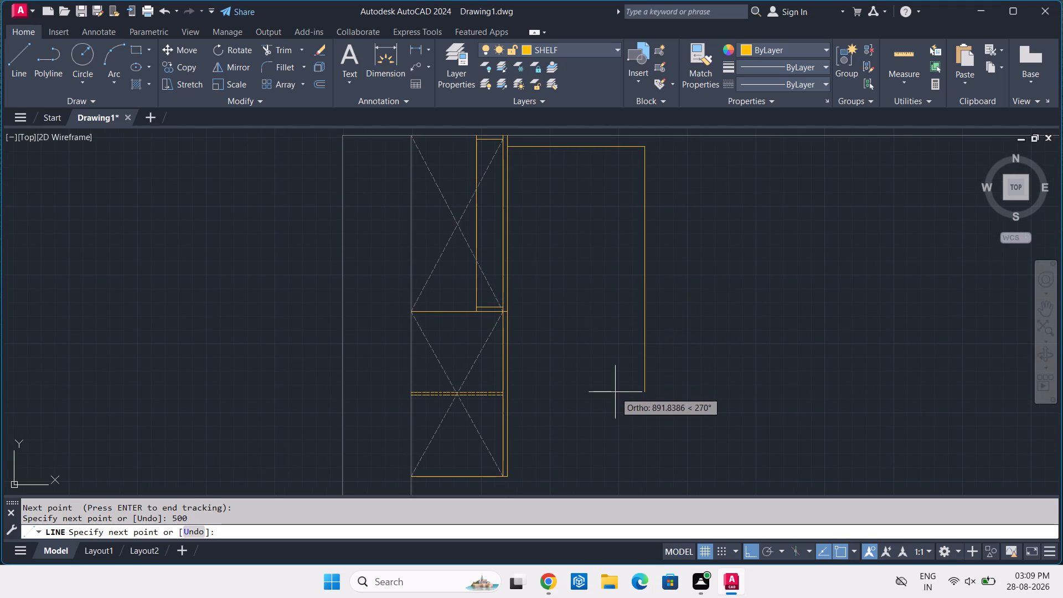
{"action": "middle_click_drag", "start_coordinate": [617, 422], "coordinate": [626, 383]}
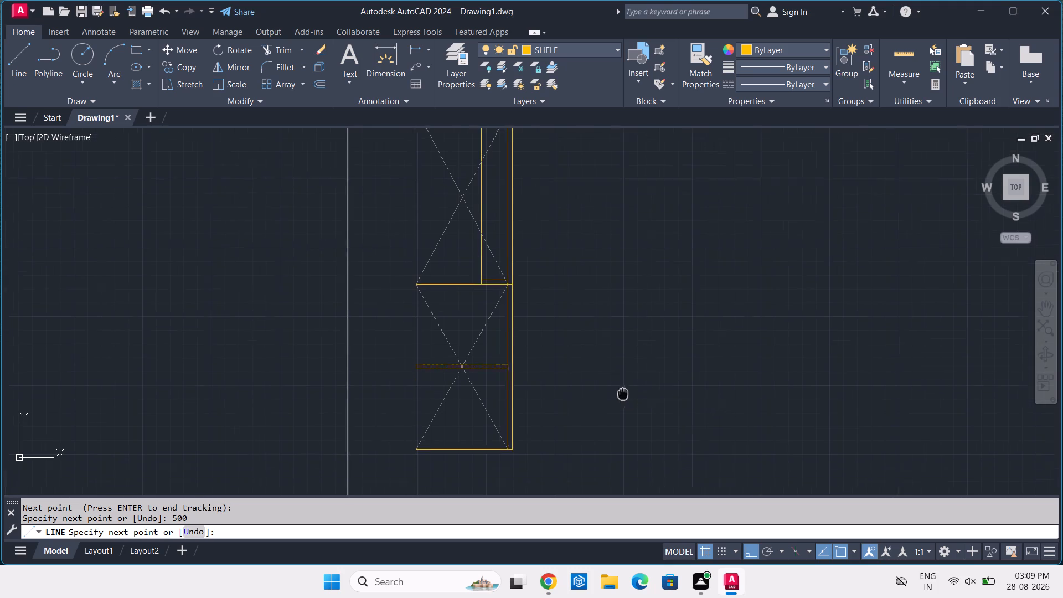
{"action": "middle_click_drag", "start_coordinate": [626, 383], "coordinate": [629, 368]}
{"action": "scroll", "coordinate": [628, 427], "scroll_direction": "up", "scroll_amount": 1}
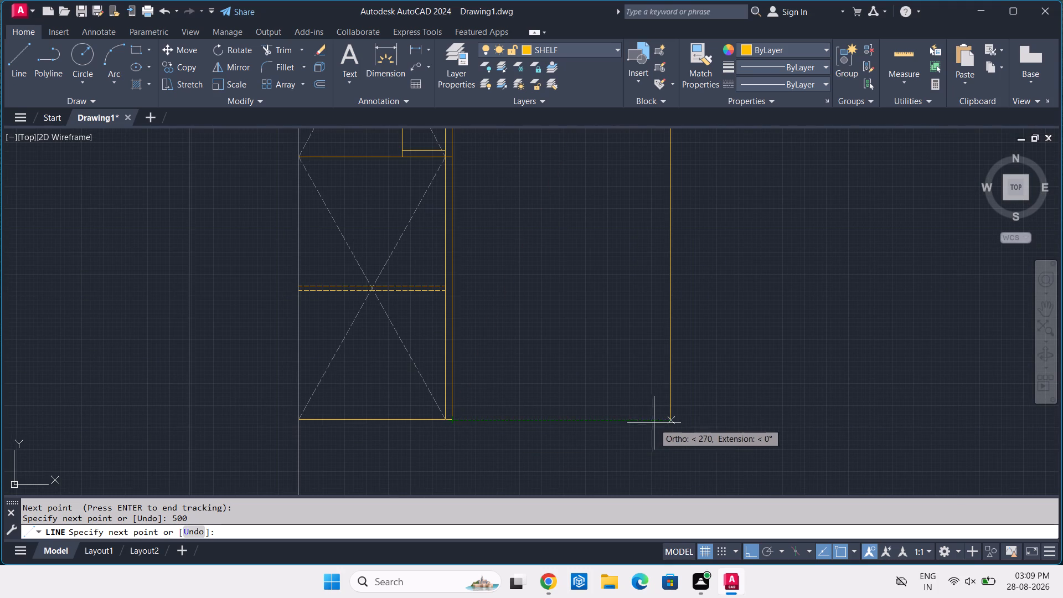
{"action": "left_click", "coordinate": [672, 421]}
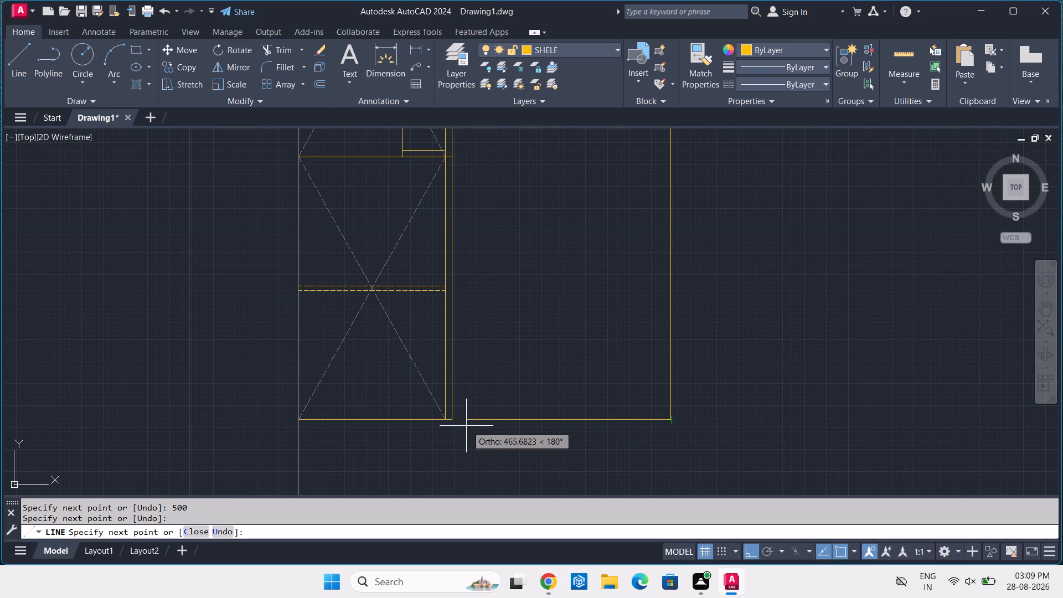
{"action": "left_click", "coordinate": [452, 419]}
{"action": "key", "text": "Return"}
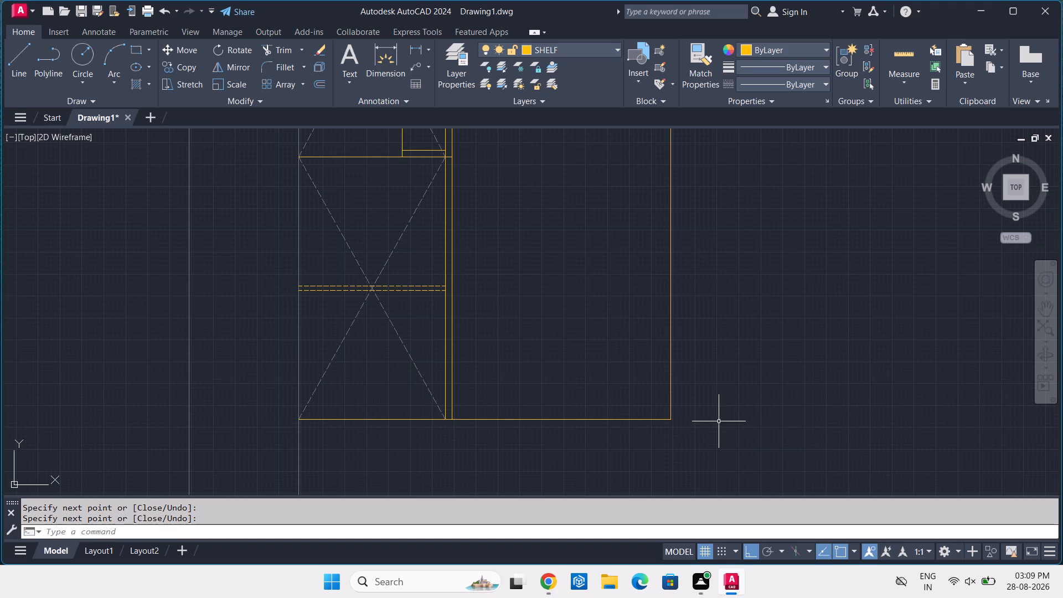
Dimension the bottom edge of the lower shelf unit, placing the dimension line just below it.
{"action": "left_click", "coordinate": [387, 57]}
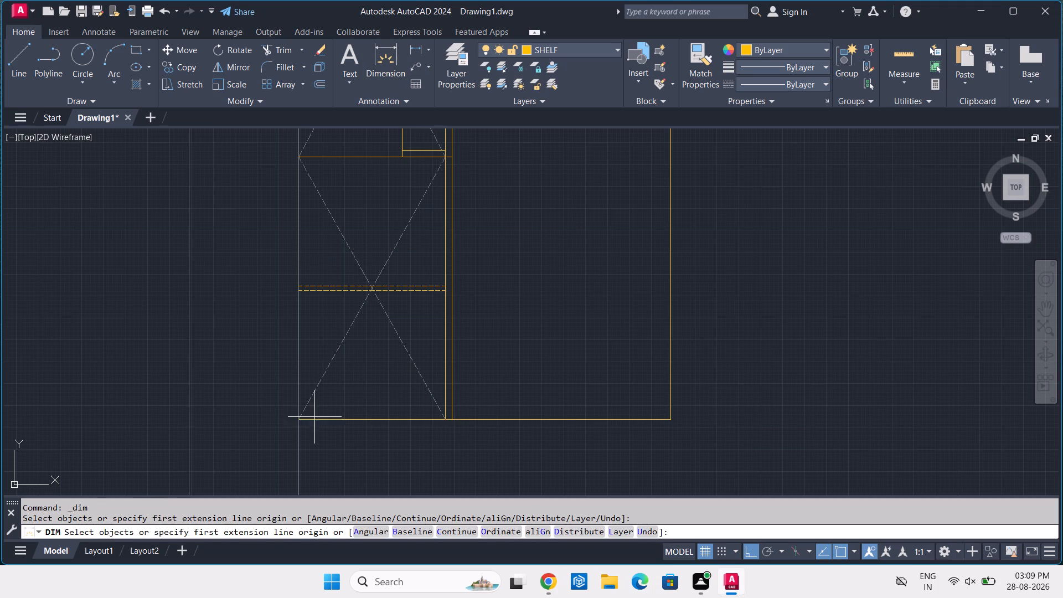
{"action": "left_click", "coordinate": [349, 420]}
{"action": "scroll", "coordinate": [356, 436], "scroll_direction": "up", "scroll_amount": 5}
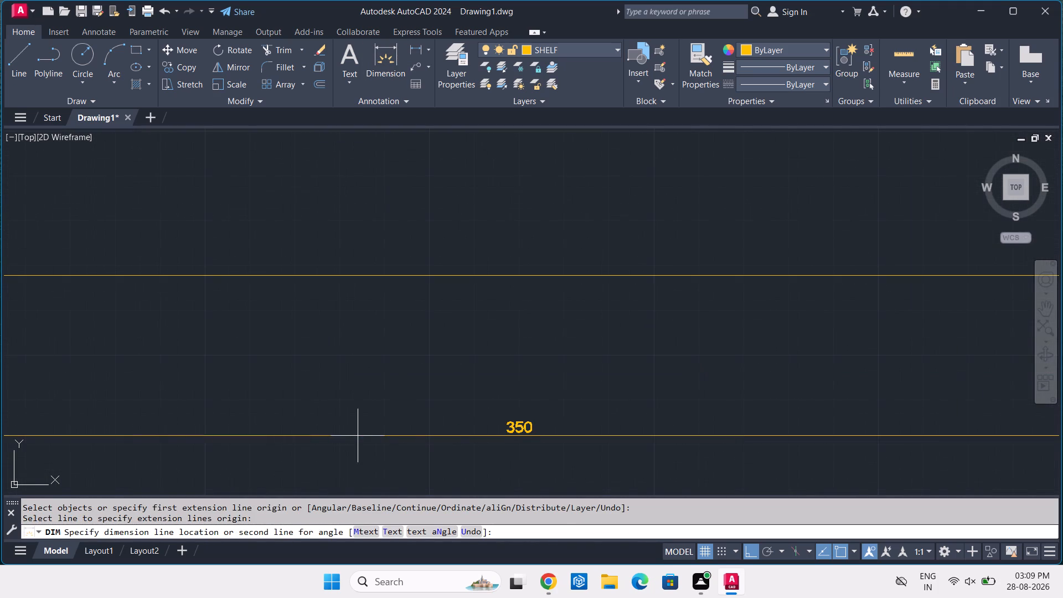
{"action": "left_click", "coordinate": [364, 432]}
{"action": "scroll", "coordinate": [392, 404], "scroll_direction": "down", "scroll_amount": 4}
{"action": "scroll", "coordinate": [530, 386], "scroll_direction": "up", "scroll_amount": 1}
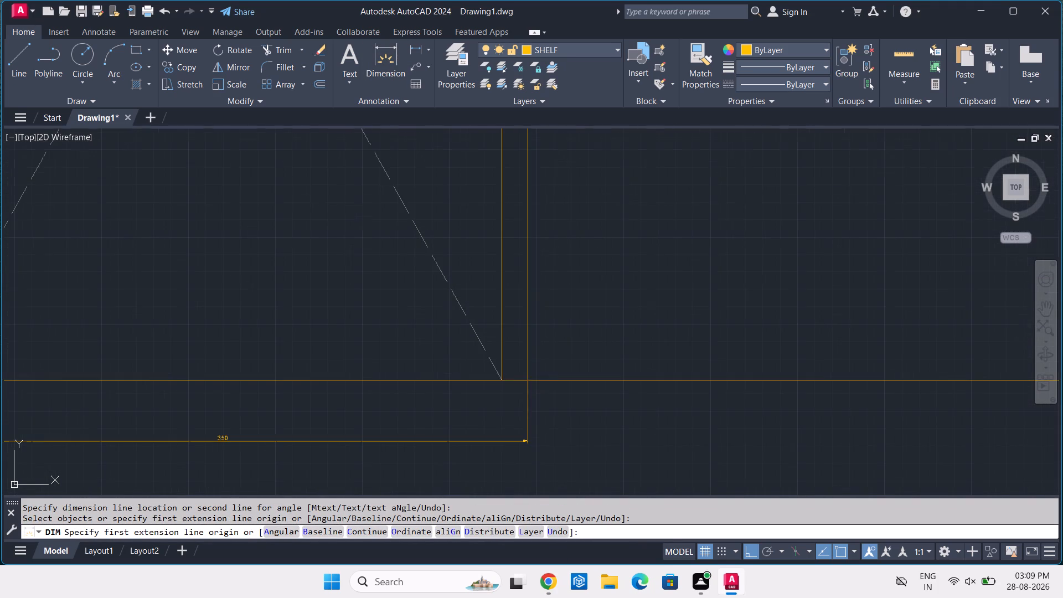
{"action": "scroll", "coordinate": [530, 386], "scroll_direction": "up", "scroll_amount": 1}
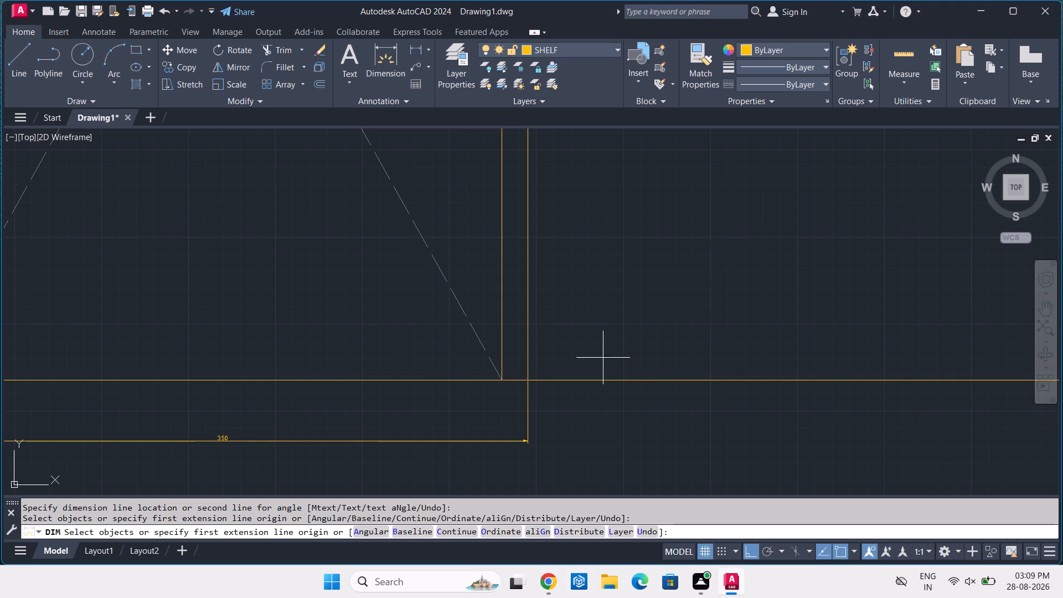
{"action": "key", "text": "Escape"}
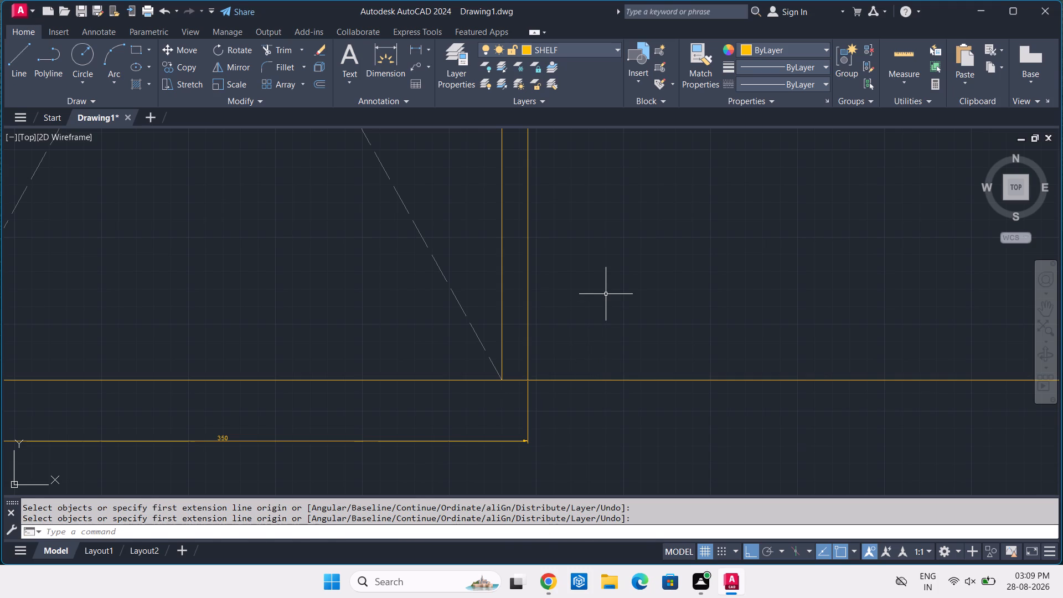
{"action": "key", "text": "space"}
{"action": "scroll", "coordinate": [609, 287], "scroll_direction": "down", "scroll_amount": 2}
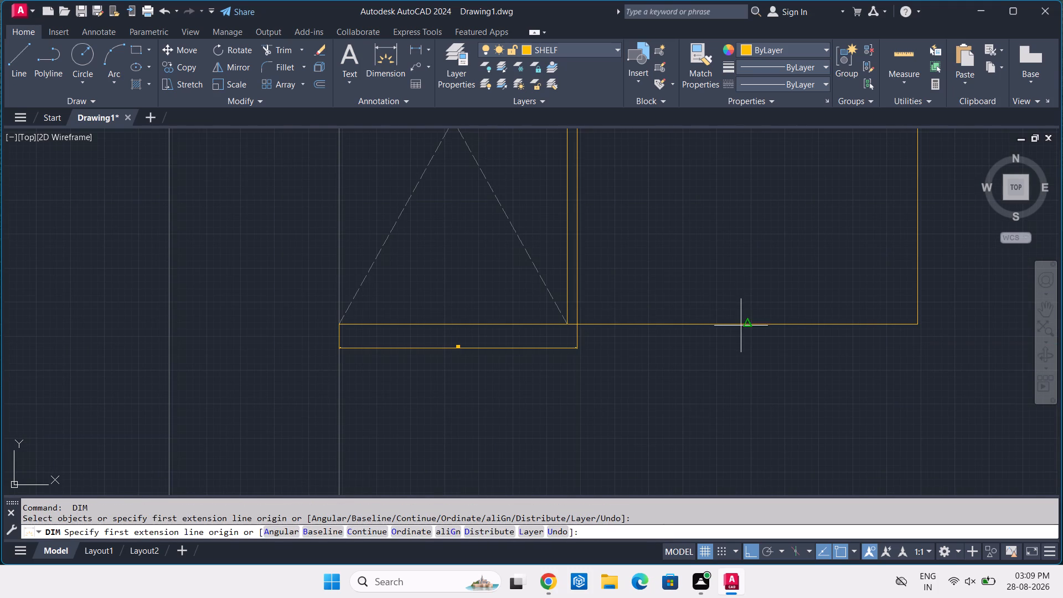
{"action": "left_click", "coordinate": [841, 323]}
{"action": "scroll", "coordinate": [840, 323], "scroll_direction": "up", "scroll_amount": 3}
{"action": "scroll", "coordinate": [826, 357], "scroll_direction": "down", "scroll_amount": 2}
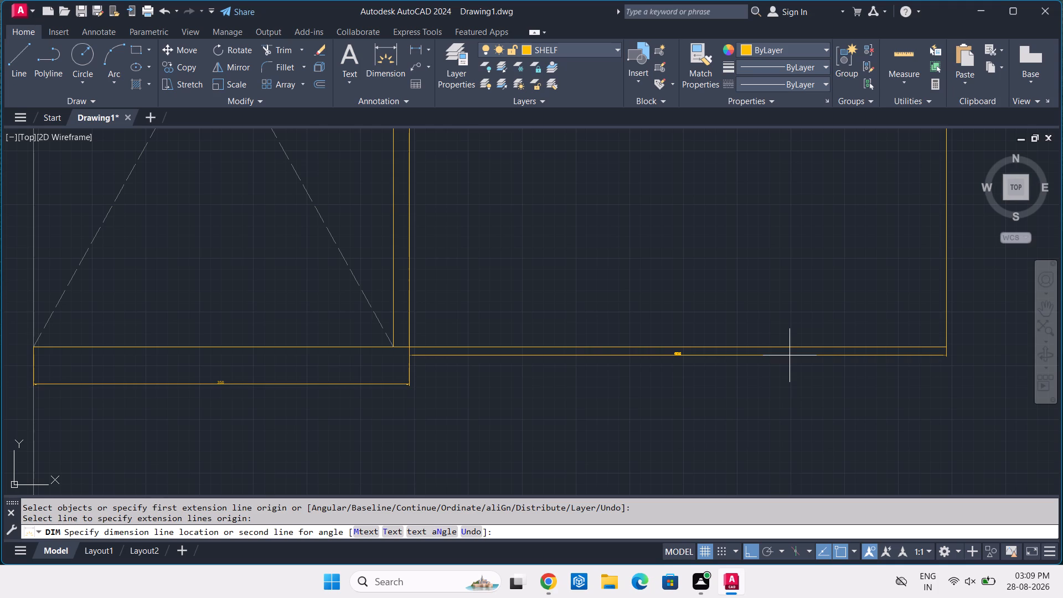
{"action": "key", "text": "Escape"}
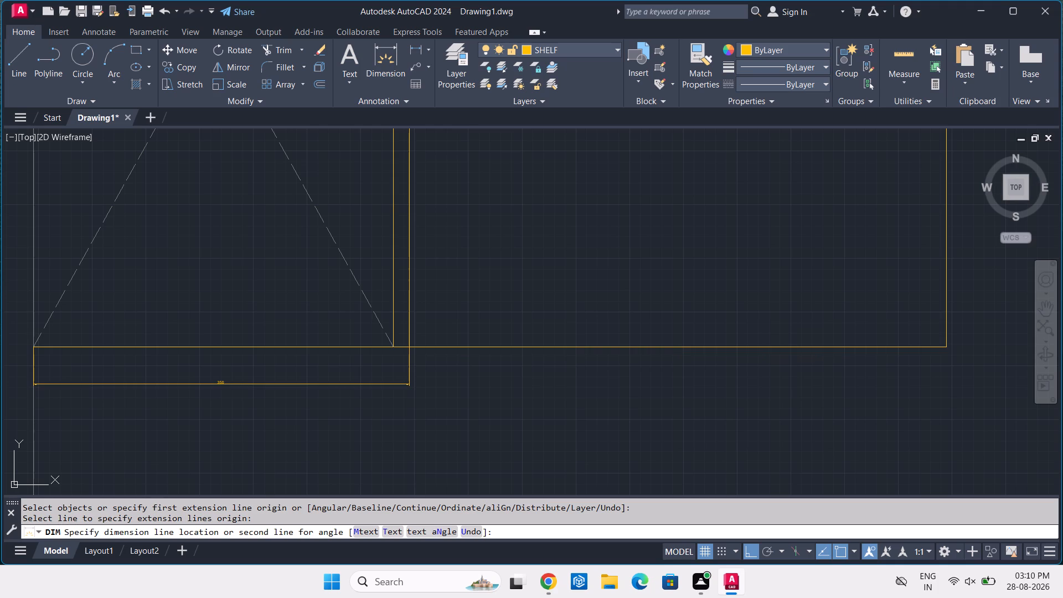
Delete the outer vertical line and the bottom horizontal line of the adjoining rectangular outline.
{"action": "left_click", "coordinate": [992, 303]}
{"action": "left_click", "coordinate": [869, 382]}
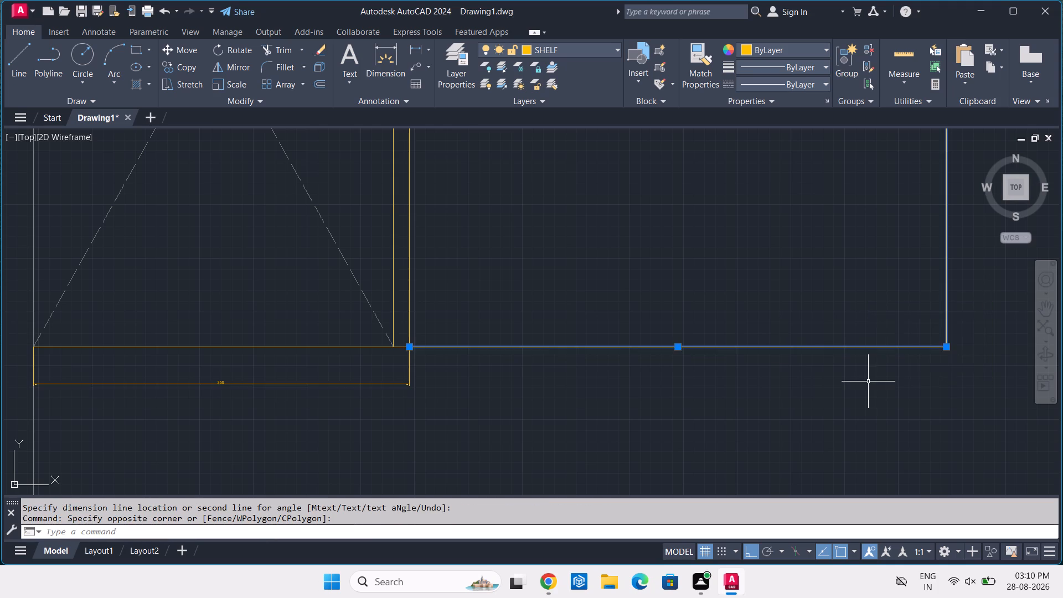
{"action": "scroll", "coordinate": [868, 382], "scroll_direction": "down", "scroll_amount": 2}
{"action": "middle_click_drag", "start_coordinate": [881, 272], "coordinate": [788, 416]}
{"action": "scroll", "coordinate": [787, 416], "scroll_direction": "down", "scroll_amount": 3}
{"action": "scroll", "coordinate": [780, 358], "scroll_direction": "up", "scroll_amount": 1}
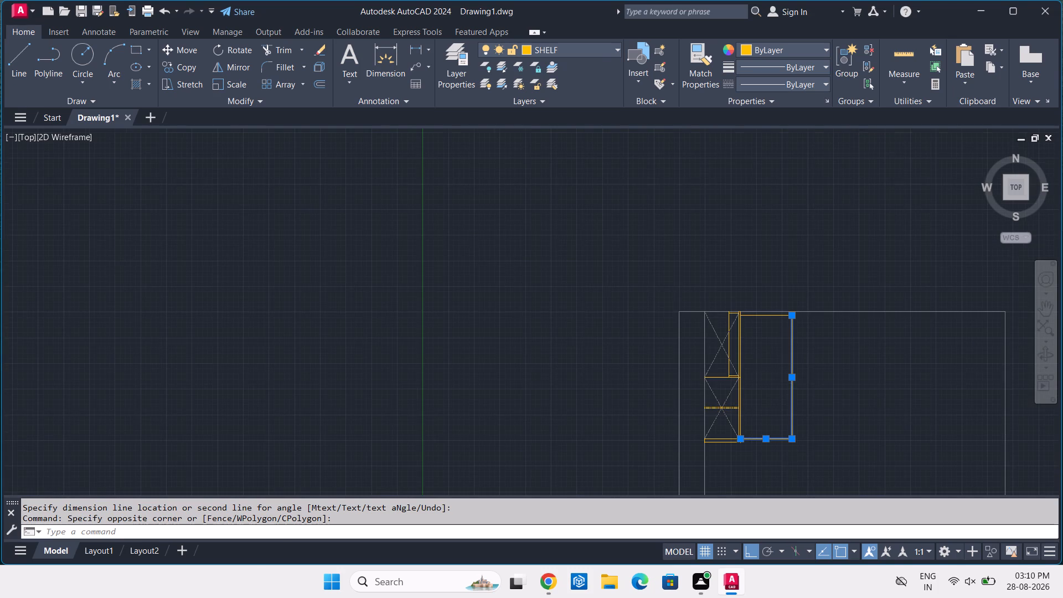
{"action": "scroll", "coordinate": [780, 358], "scroll_direction": "up", "scroll_amount": 1}
{"action": "key", "text": "Delete"}
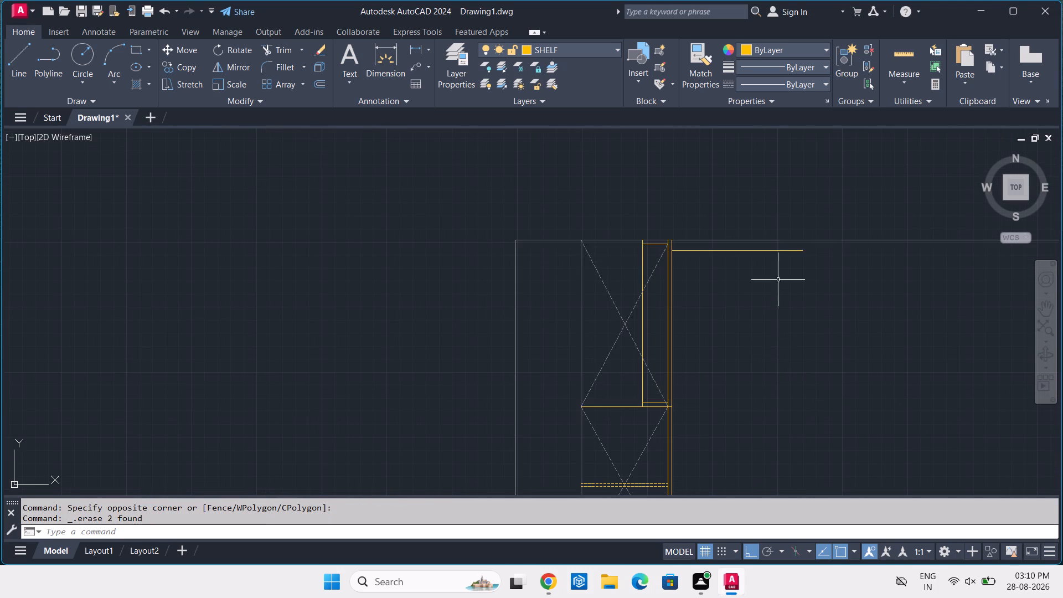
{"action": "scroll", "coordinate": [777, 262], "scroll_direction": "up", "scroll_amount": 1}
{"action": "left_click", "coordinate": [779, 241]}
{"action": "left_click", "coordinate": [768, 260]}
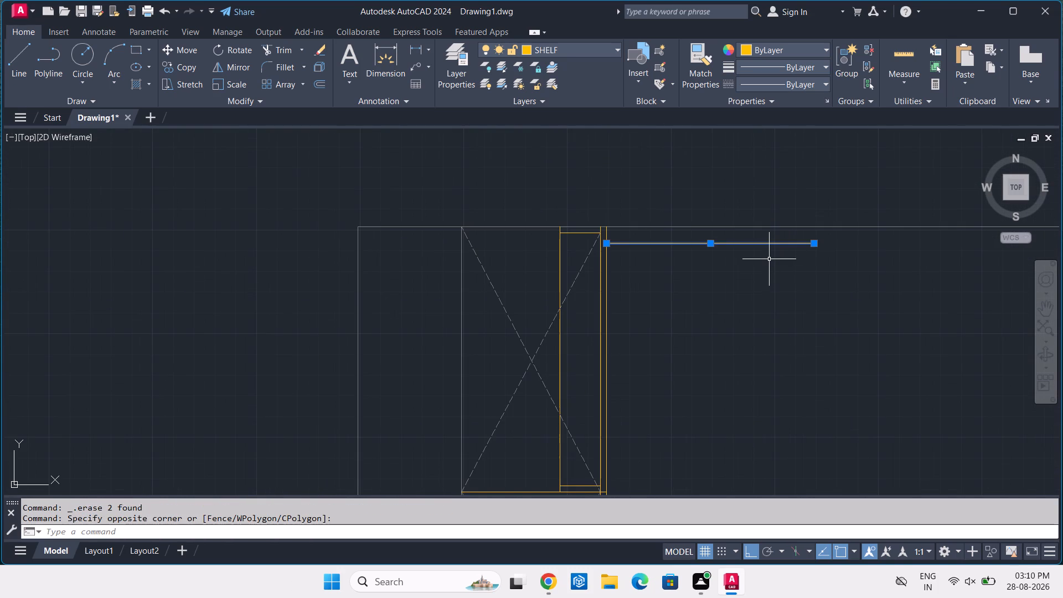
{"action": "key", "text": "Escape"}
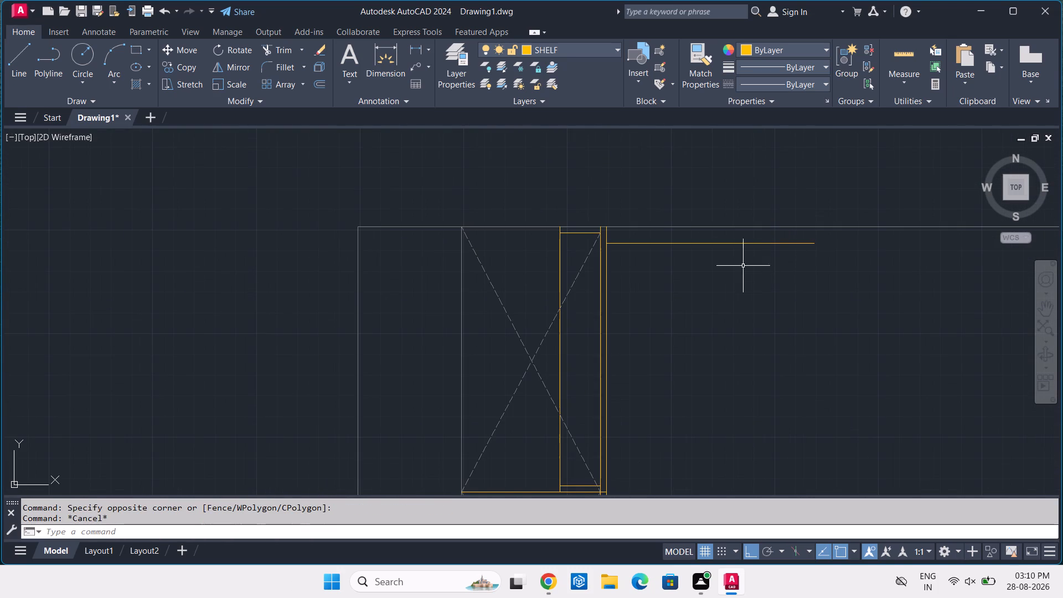
Dimension the top edge of the upper shelf unit, placing the dimension line above the top wall line.
{"action": "left_click", "coordinate": [381, 58]}
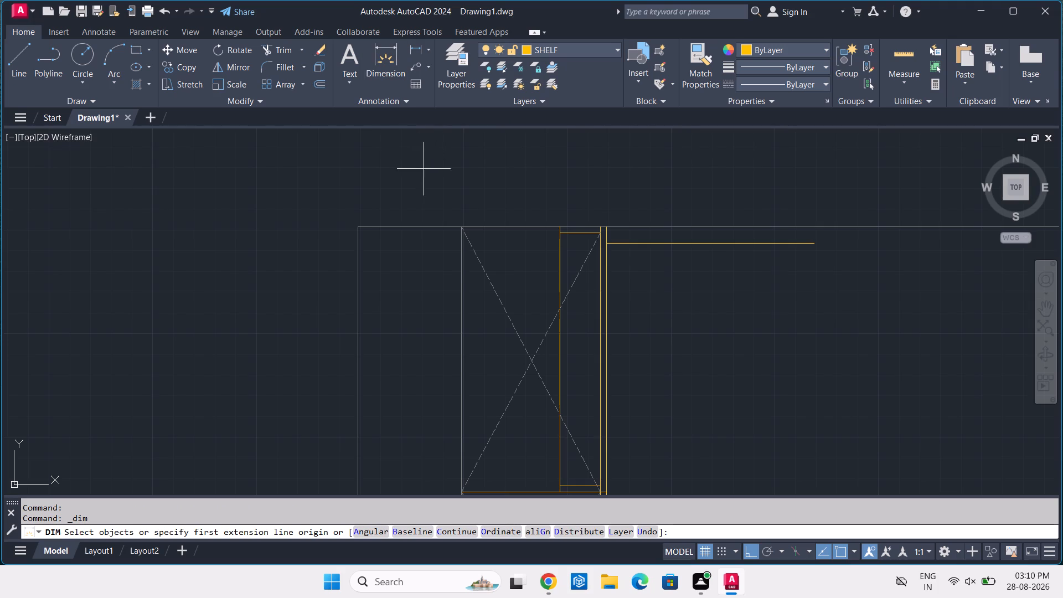
{"action": "left_click", "coordinate": [487, 229]}
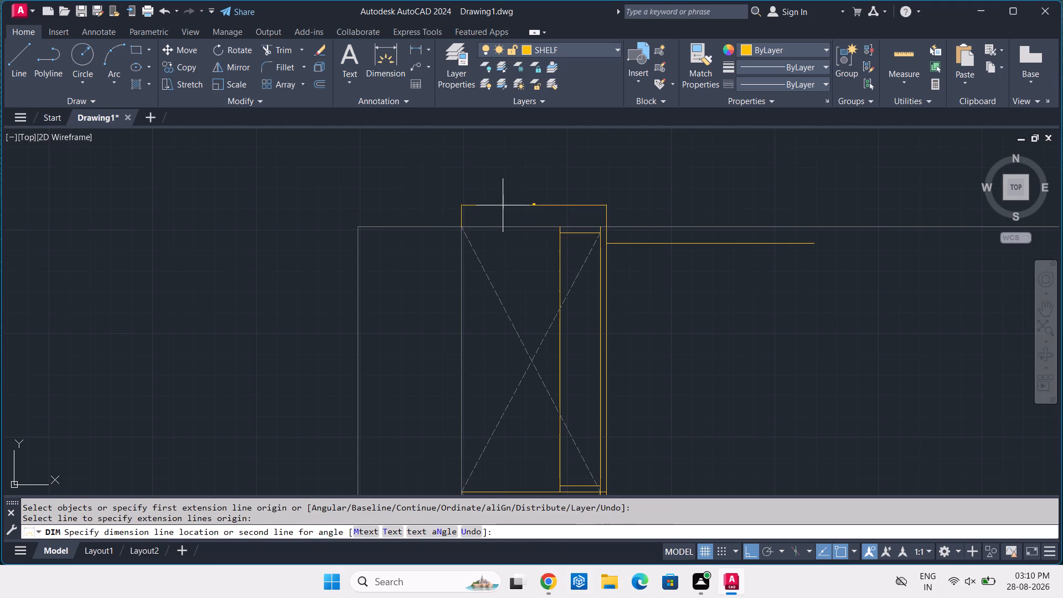
{"action": "scroll", "coordinate": [503, 205], "scroll_direction": "up", "scroll_amount": 4}
{"action": "middle_click_drag", "start_coordinate": [503, 203], "coordinate": [487, 193]}
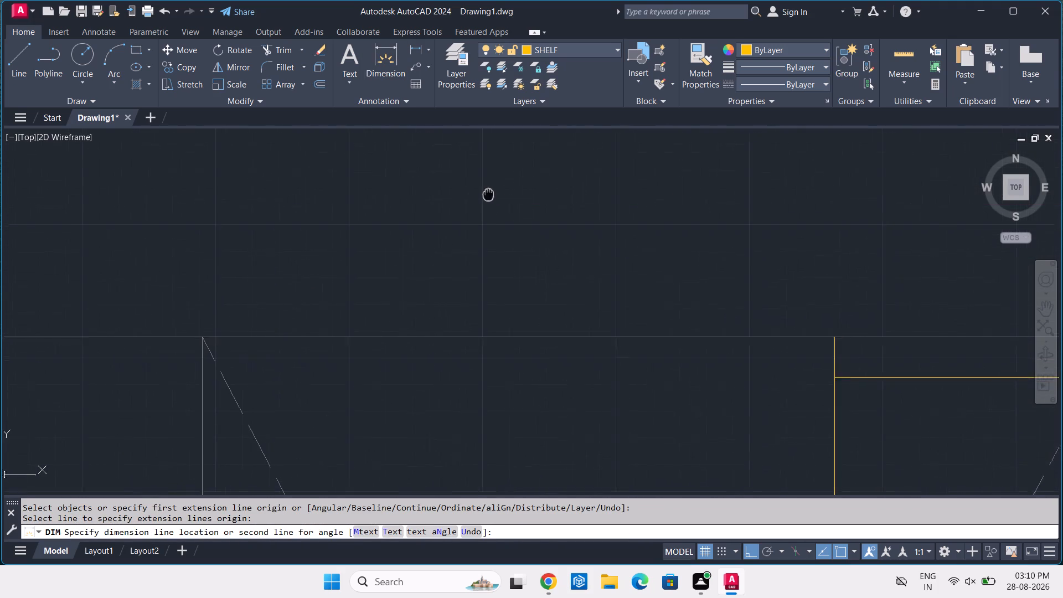
{"action": "middle_click_drag", "start_coordinate": [487, 193], "coordinate": [363, 173]}
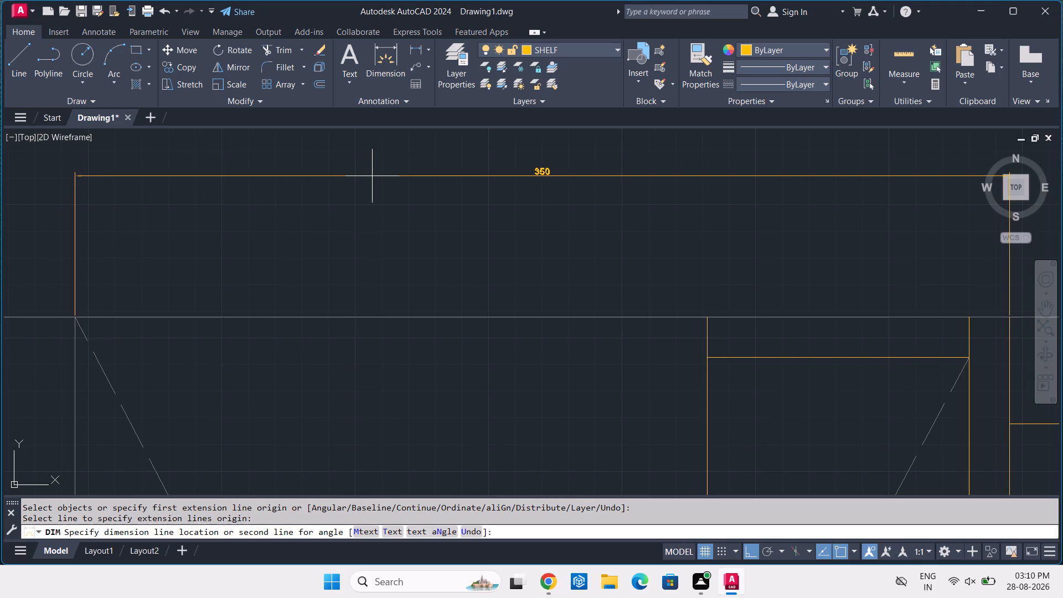
{"action": "middle_click_drag", "start_coordinate": [372, 176], "coordinate": [276, 144]}
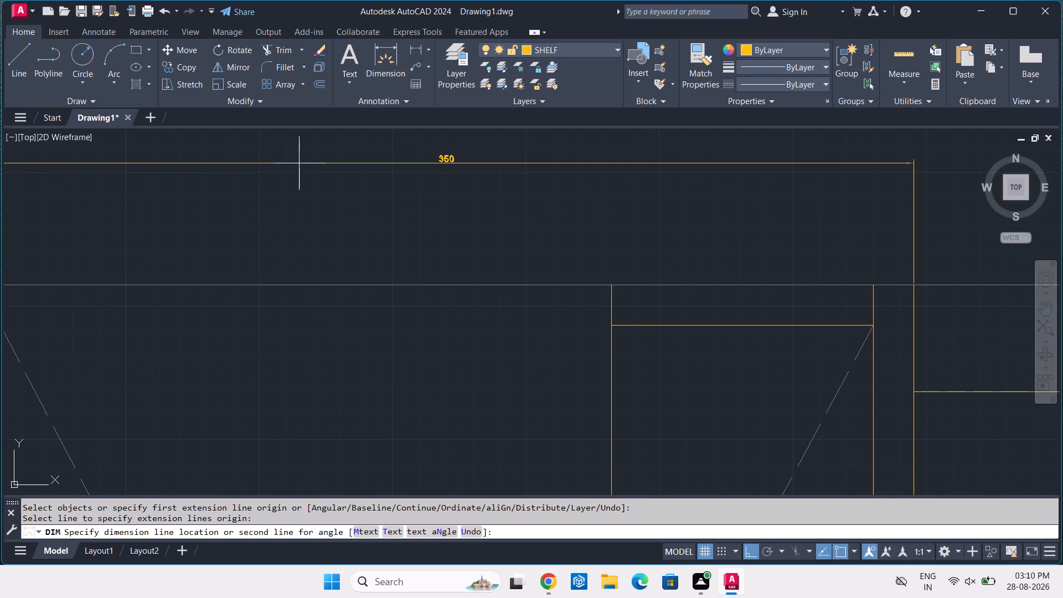
{"action": "left_click", "coordinate": [307, 164]}
Dimension the short top segment just outside the shelf's outermost vertical line, level with the upper unit's top dimension.
{"action": "middle_click_drag", "start_coordinate": [553, 241], "coordinate": [242, 240]}
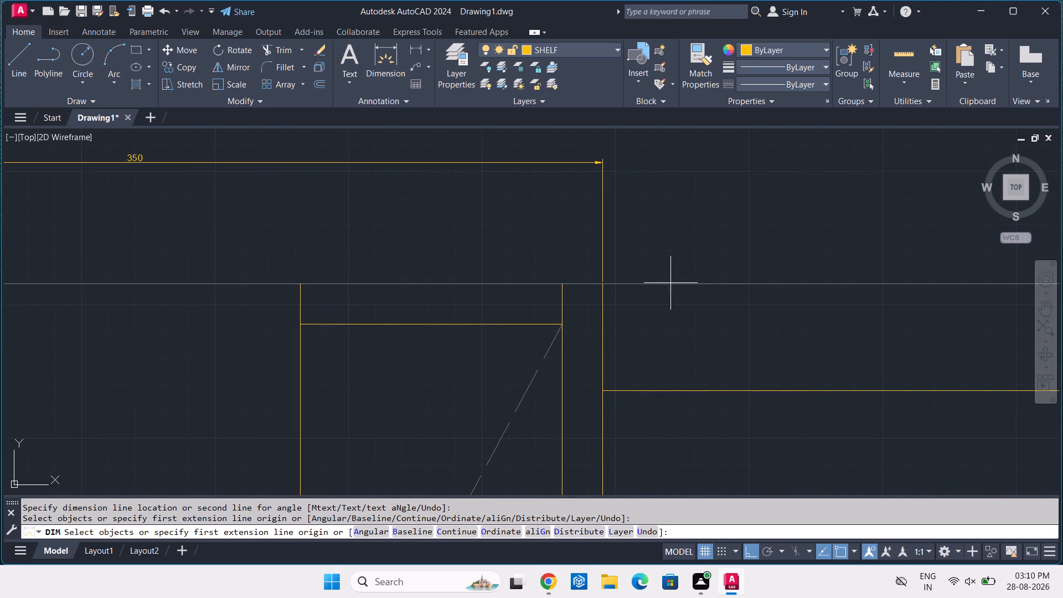
{"action": "left_click", "coordinate": [629, 285]}
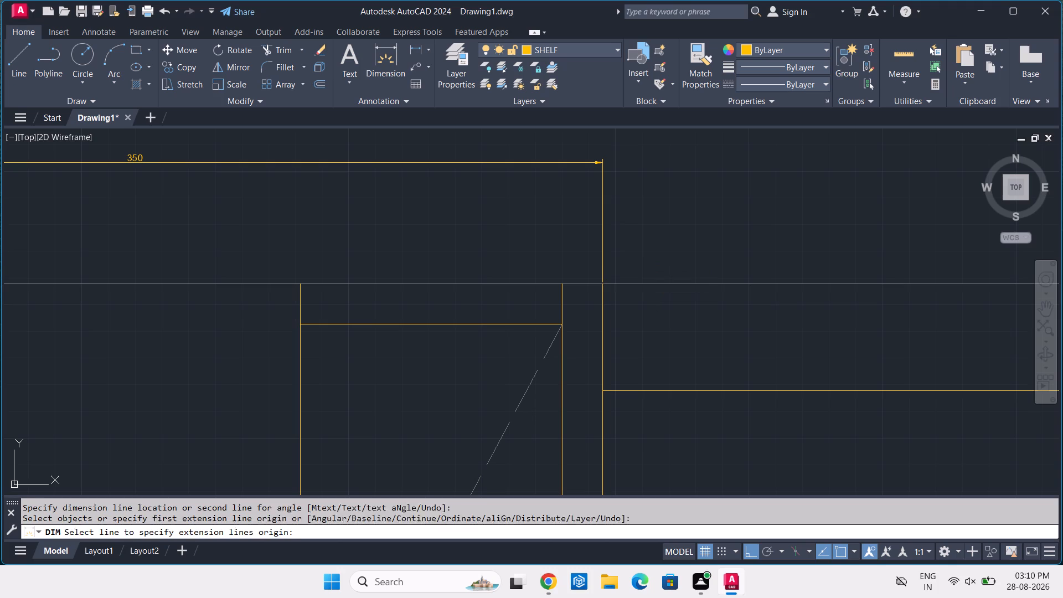
{"action": "left_click", "coordinate": [602, 162]}
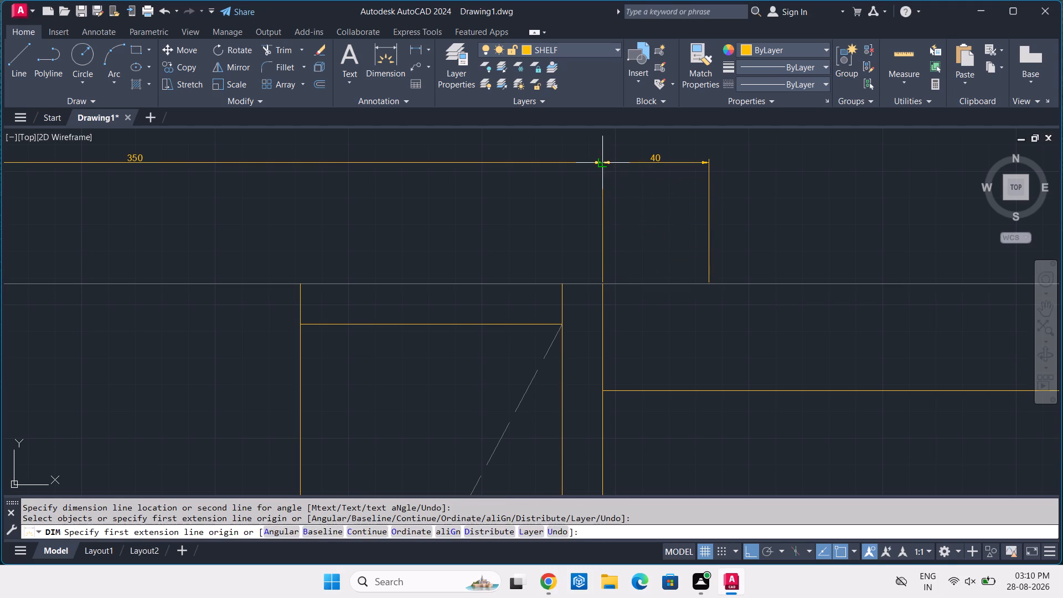
{"action": "key", "text": "l"}
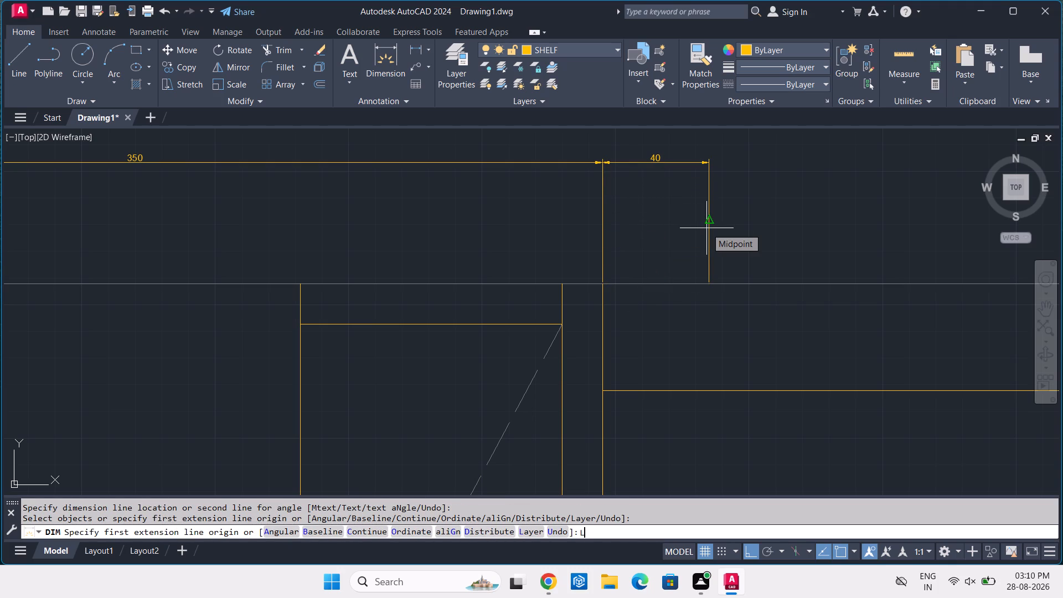
{"action": "key", "text": "Escape"}
Draw a vertical line 40 outside the shelf's outermost vertical, tracking its start onto the upper horizontal line and ending level with the lower unit's bottom edge.
{"action": "type", "text": "L"}
{"action": "key", "text": "space"}
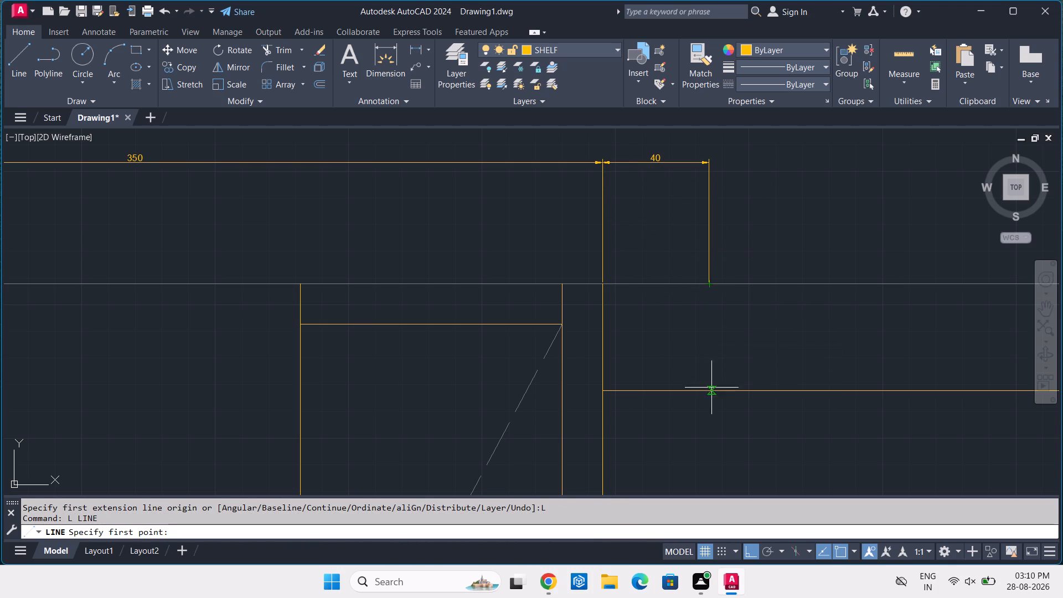
{"action": "type", "text": "TK"}
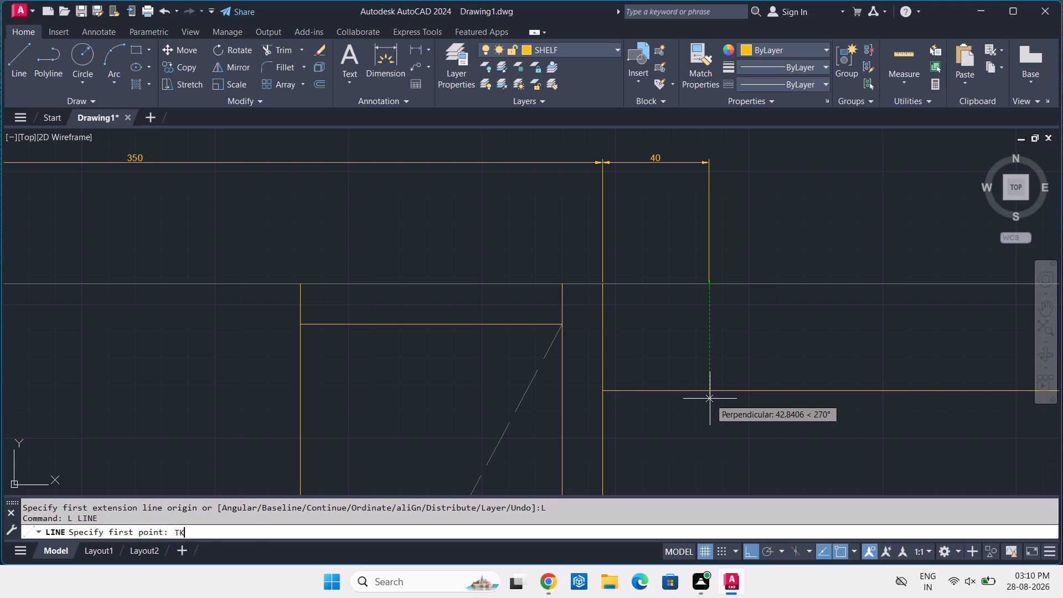
{"action": "key", "text": "space"}
{"action": "scroll", "coordinate": [711, 396], "scroll_direction": "up", "scroll_amount": 1}
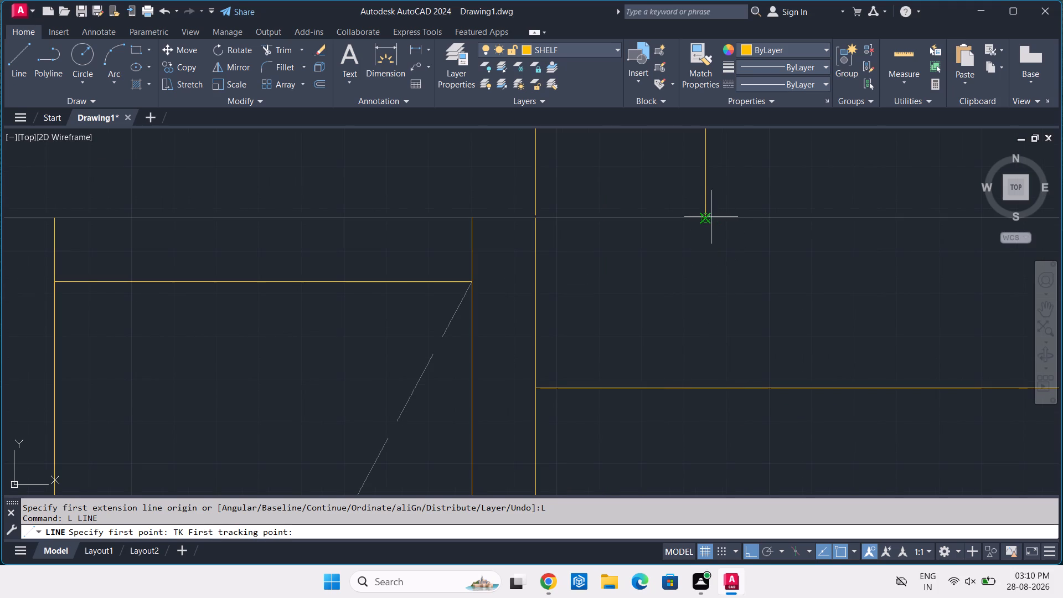
{"action": "left_click", "coordinate": [706, 215]}
{"action": "left_click", "coordinate": [704, 388]}
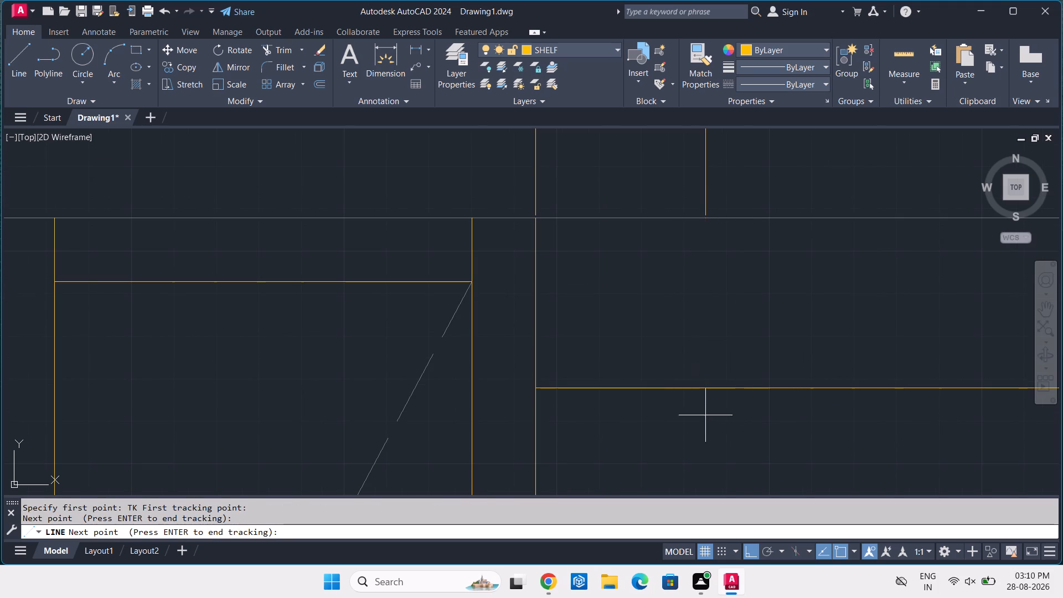
{"action": "scroll", "coordinate": [753, 329], "scroll_direction": "down", "scroll_amount": 4}
{"action": "middle_click_drag", "start_coordinate": [738, 452], "coordinate": [734, 380]}
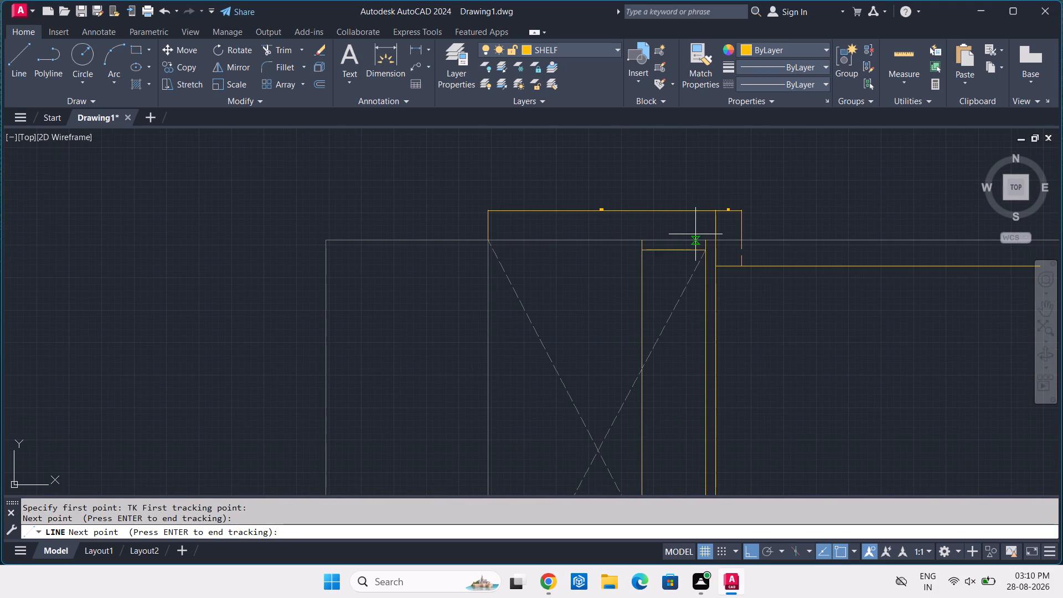
{"action": "key", "text": "Return"}
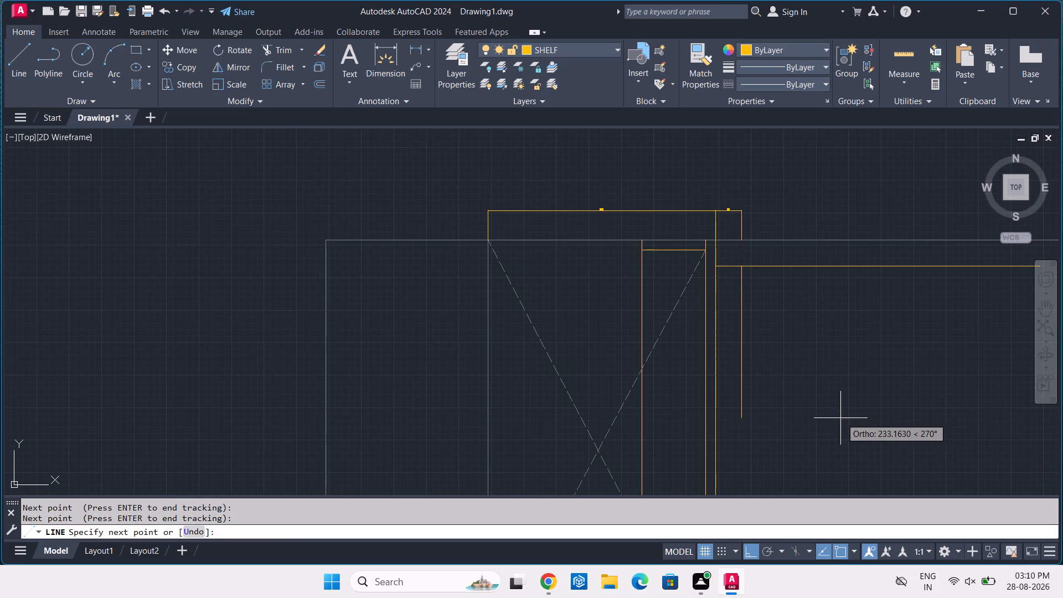
{"action": "scroll", "coordinate": [840, 418], "scroll_direction": "down", "scroll_amount": 2}
{"action": "middle_click_drag", "start_coordinate": [839, 418], "coordinate": [681, 152]}
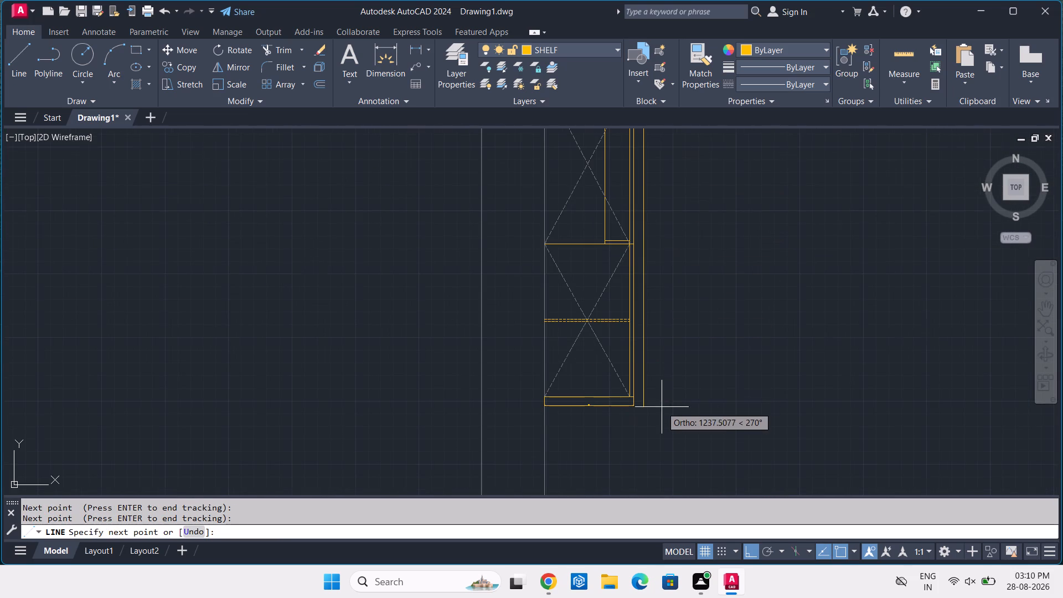
{"action": "scroll", "coordinate": [661, 407], "scroll_direction": "up", "scroll_amount": 3}
{"action": "scroll", "coordinate": [592, 378], "scroll_direction": "up", "scroll_amount": 2}
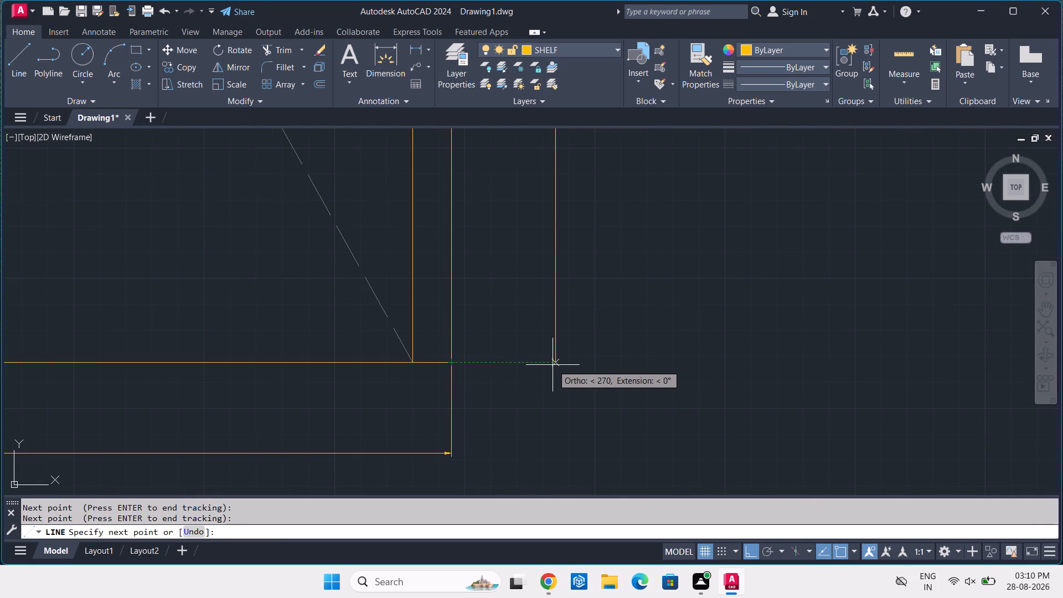
{"action": "left_click", "coordinate": [555, 363]}
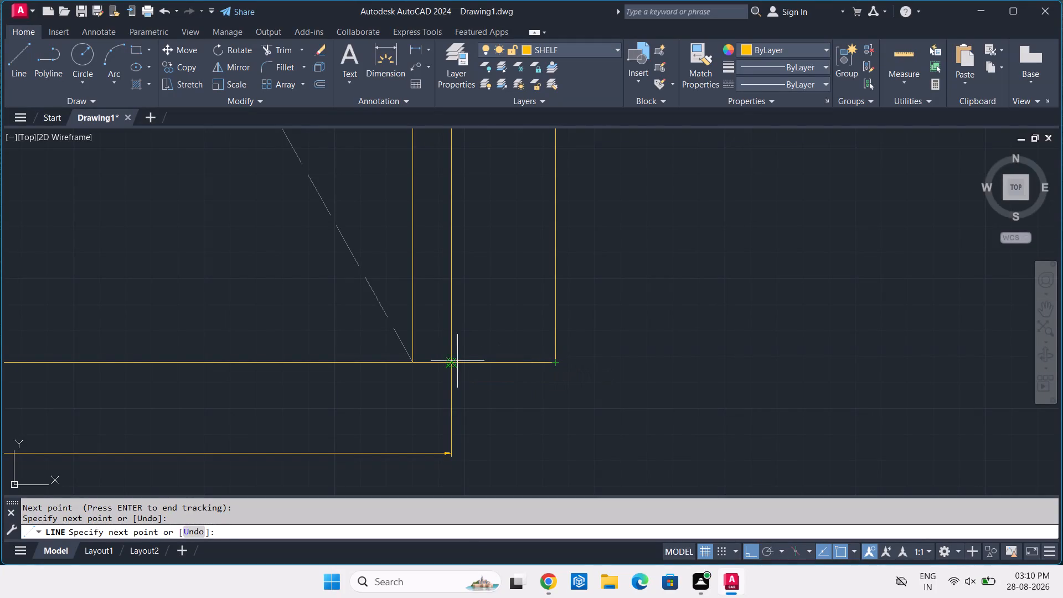
Continue the line horizontally back to the bottom corner of the shelf's outermost vertical line.
{"action": "left_click", "coordinate": [455, 362]}
{"action": "key", "text": "Return"}
Draw a 500-long horizontal line away from the shelf, starting at the bottom end of the vertical line 40 outside it.
{"action": "key", "text": "Return"}
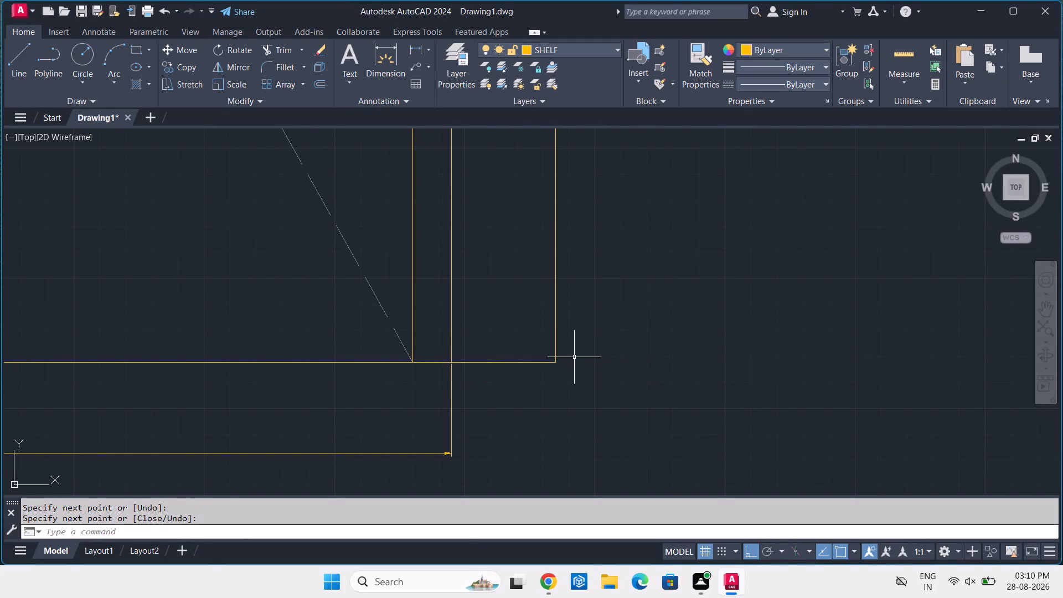
{"action": "left_click", "coordinate": [554, 360]}
{"action": "scroll", "coordinate": [757, 392], "scroll_direction": "down", "scroll_amount": 3}
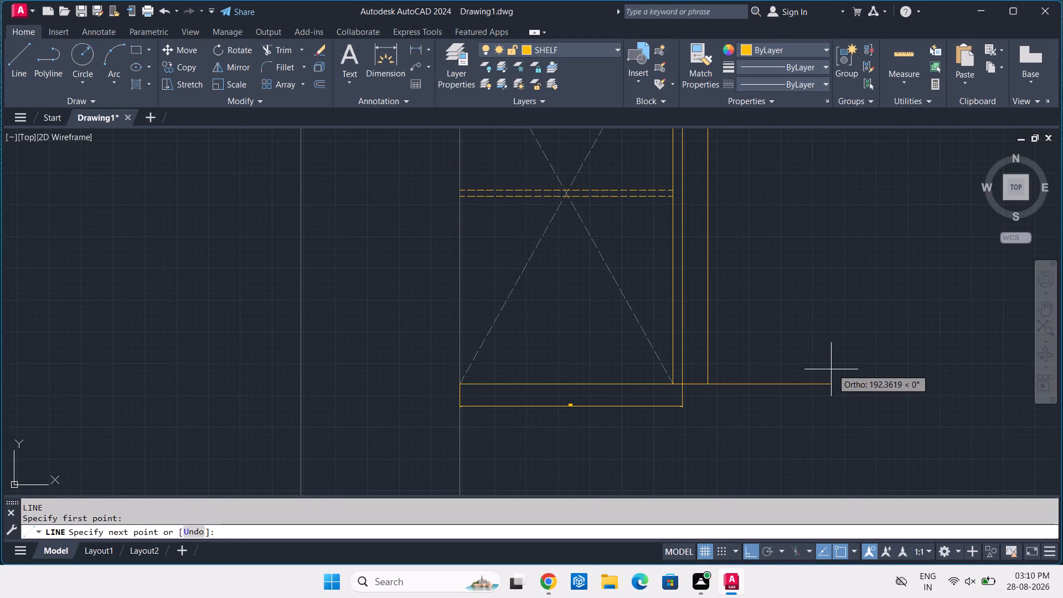
{"action": "middle_click_drag", "start_coordinate": [833, 369], "coordinate": [709, 387]}
{"action": "scroll", "coordinate": [708, 386], "scroll_direction": "down", "scroll_amount": 3}
{"action": "middle_click_drag", "start_coordinate": [776, 384], "coordinate": [701, 367]}
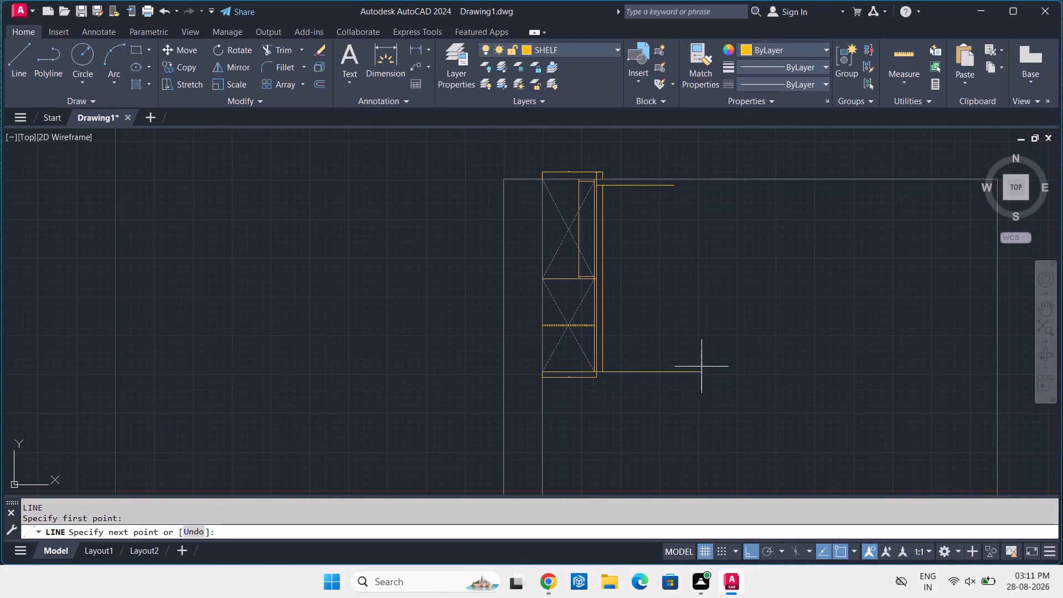
{"action": "type", "text": "500"}
{"action": "key", "text": "Return"}
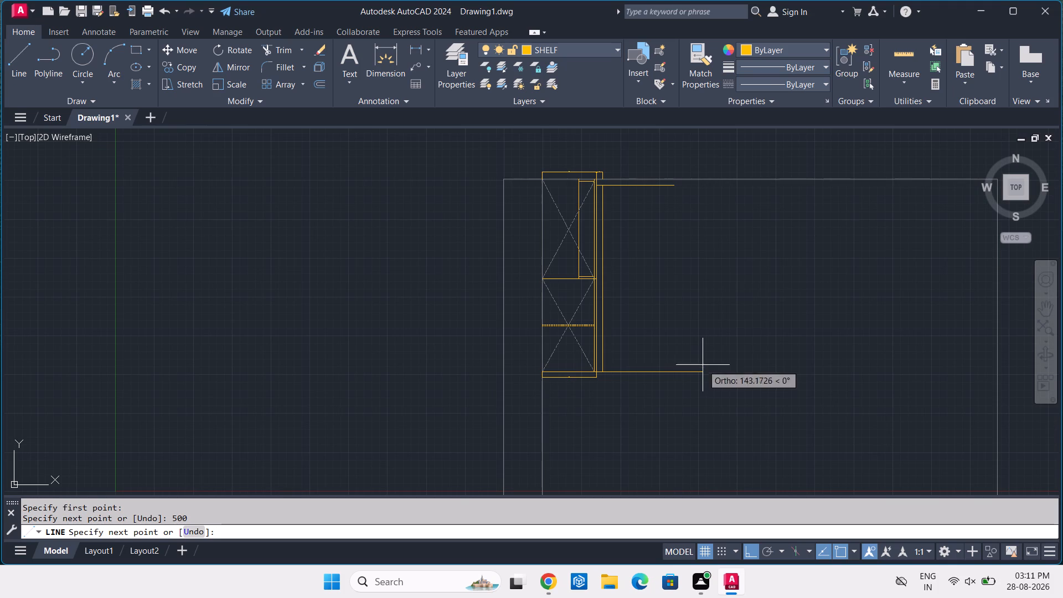
Draw a vertical line up from the free end of the 500-long bottom line, ending level with the upper horizontal line.
{"action": "scroll", "coordinate": [698, 164], "scroll_direction": "up", "scroll_amount": 4}
{"action": "scroll", "coordinate": [584, 282], "scroll_direction": "up", "scroll_amount": 2}
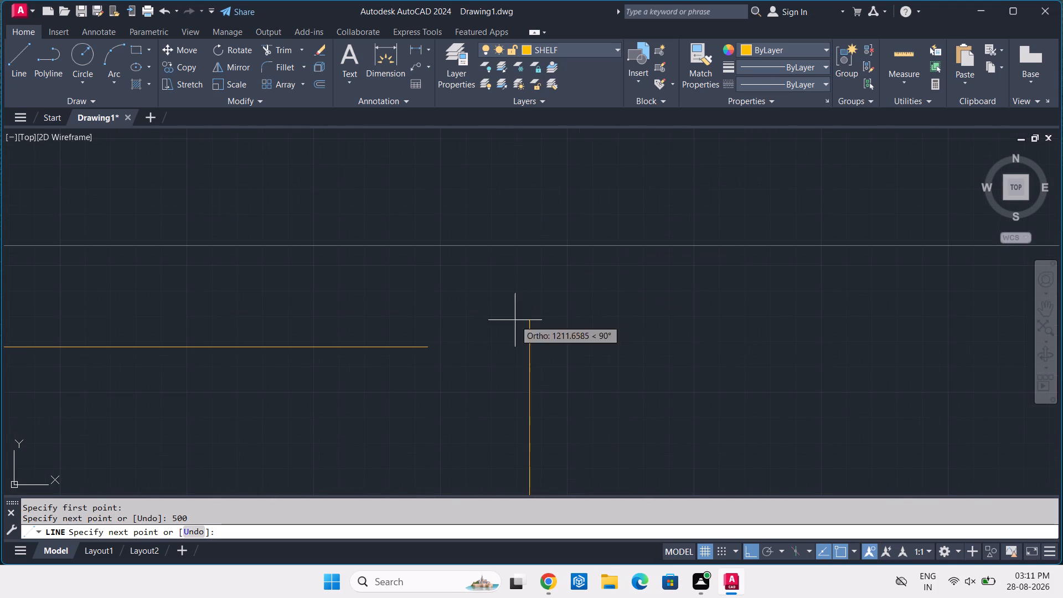
{"action": "left_click", "coordinate": [529, 347]}
{"action": "key", "text": "Return"}
Extend the upper horizontal line to meet the new outer vertical line at the top corner.
{"action": "type", "text": "EX"}
{"action": "key", "text": "space"}
{"action": "left_click", "coordinate": [403, 327]}
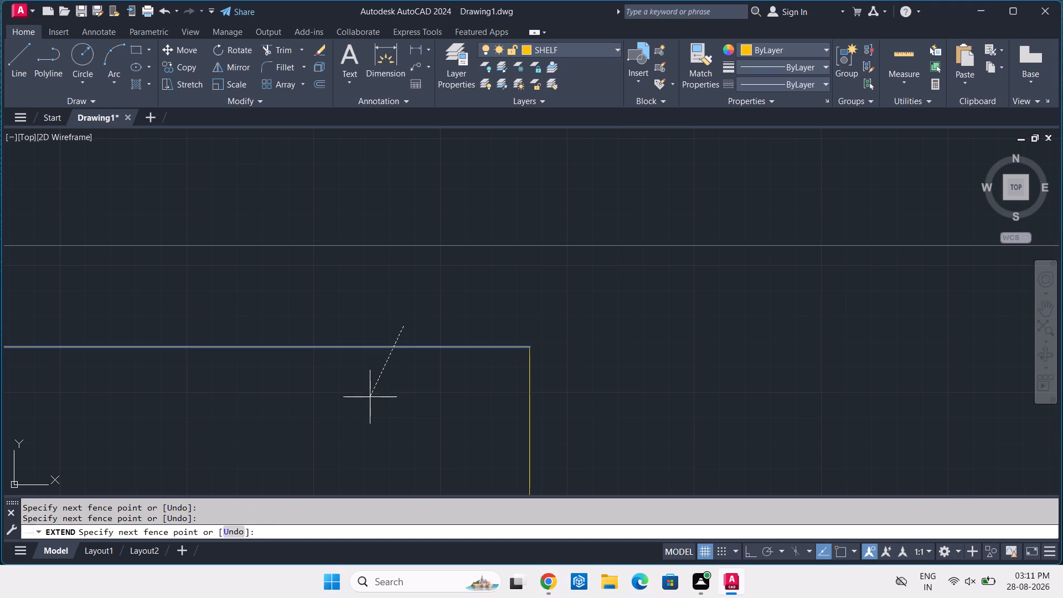
{"action": "left_click", "coordinate": [368, 399]}
{"action": "scroll", "coordinate": [368, 399], "scroll_direction": "down", "scroll_amount": 1}
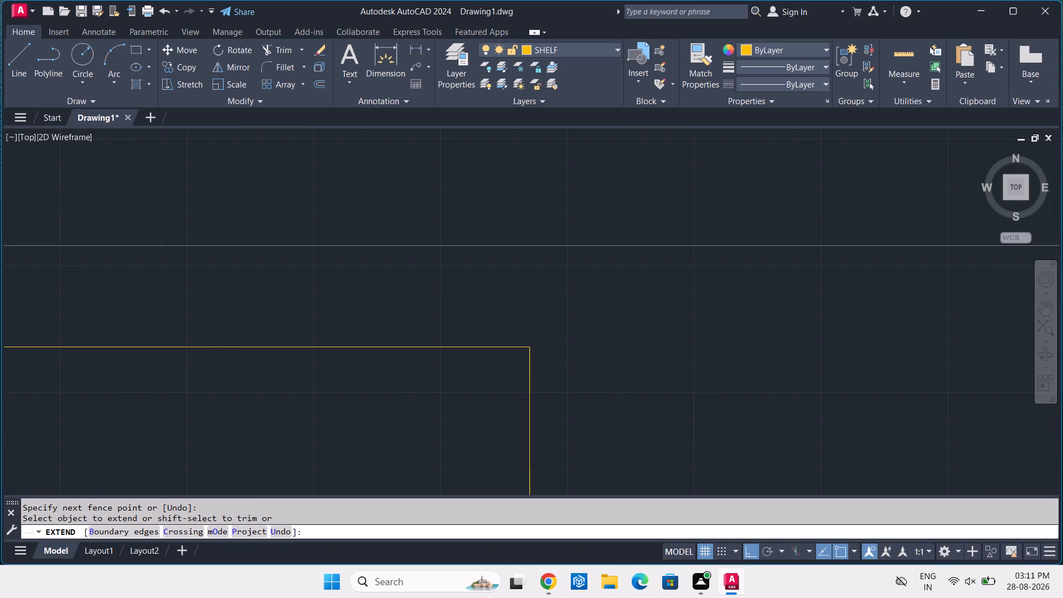
{"action": "scroll", "coordinate": [368, 399], "scroll_direction": "down", "scroll_amount": 1}
{"action": "key", "text": "Return"}
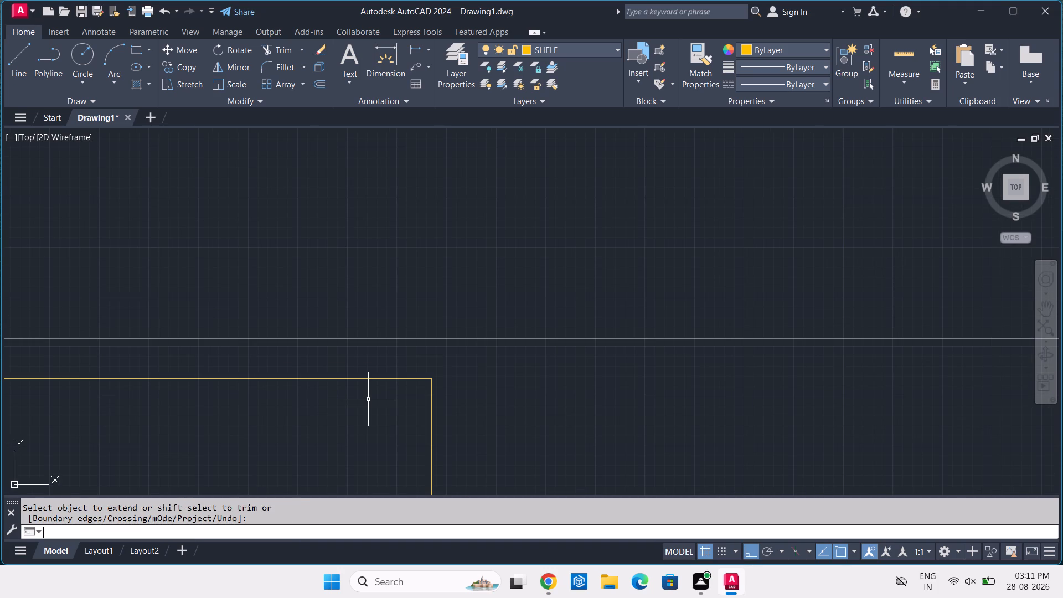
Extend the horizontal divider line between the two shelf units across to the 500-wide outline's far vertical line.
{"action": "scroll", "coordinate": [371, 388], "scroll_direction": "down", "scroll_amount": 2}
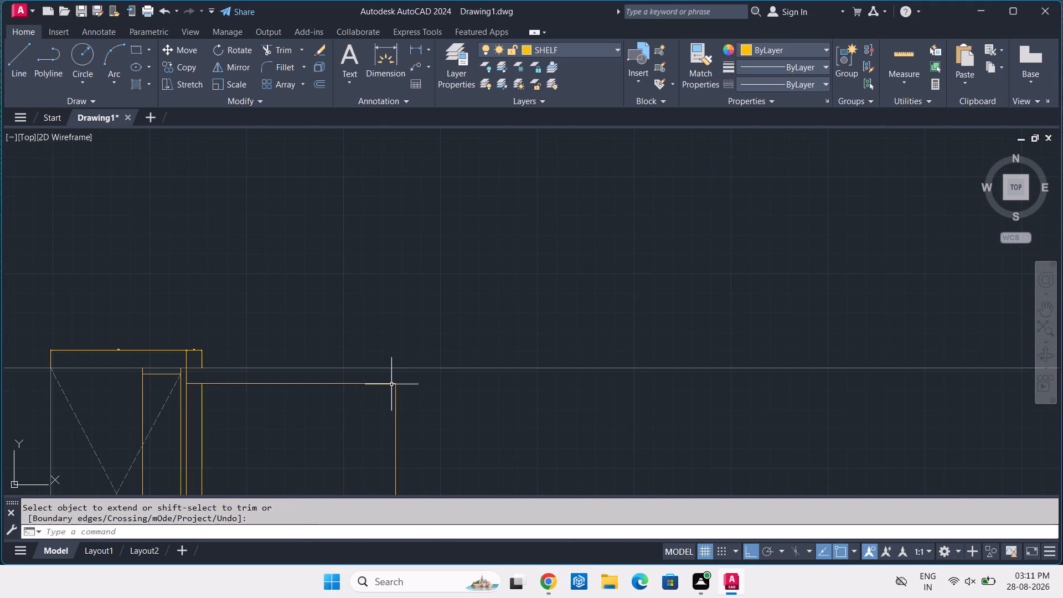
{"action": "middle_click_drag", "start_coordinate": [470, 274], "coordinate": [586, 188]}
{"action": "middle_click_drag", "start_coordinate": [585, 305], "coordinate": [737, 163]}
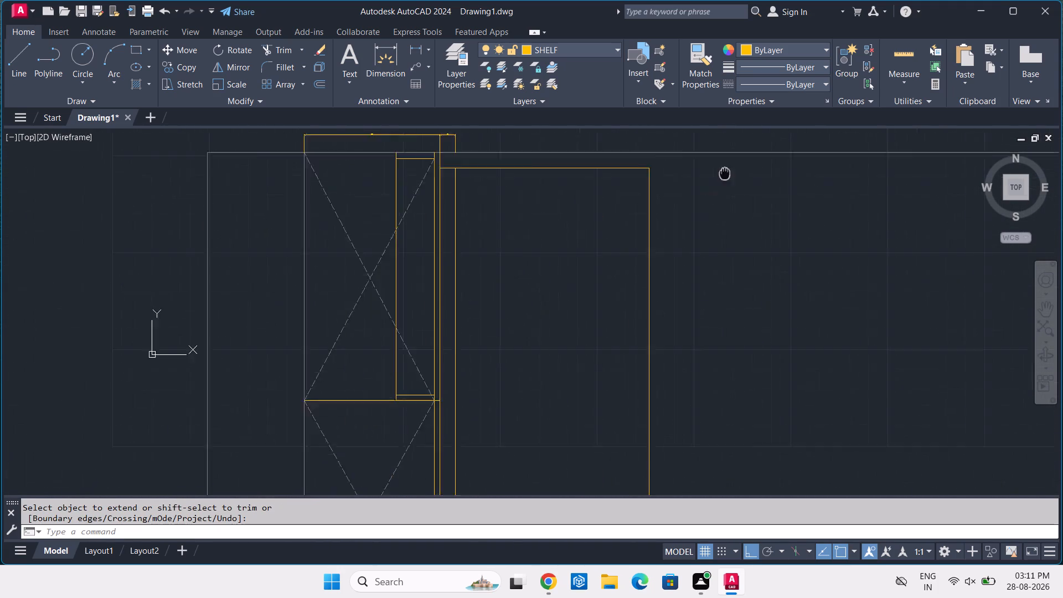
{"action": "middle_click_drag", "start_coordinate": [737, 163], "coordinate": [749, 154]}
{"action": "middle_click_drag", "start_coordinate": [560, 349], "coordinate": [575, 252]}
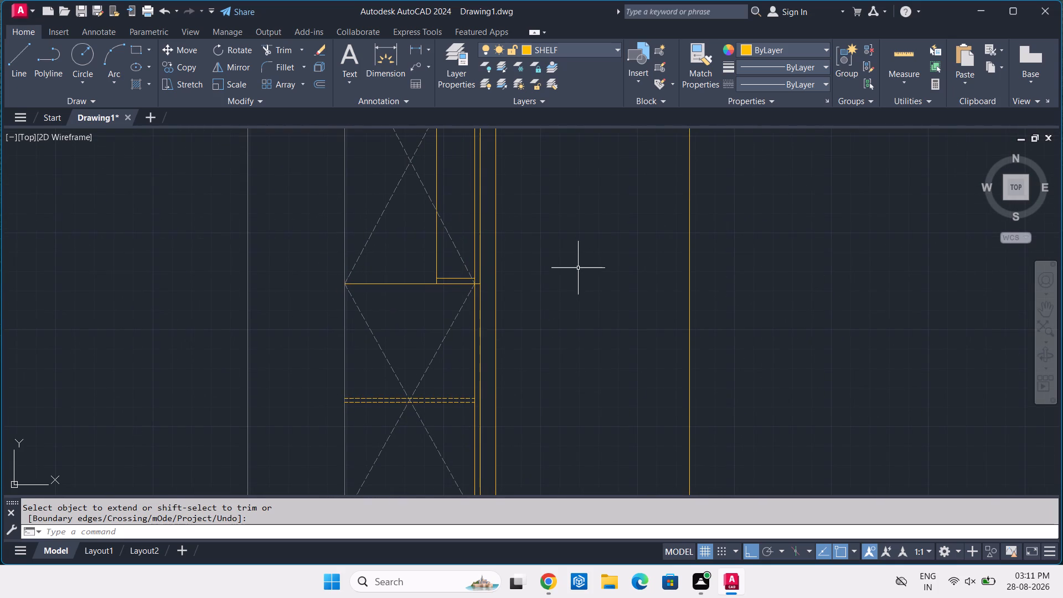
{"action": "middle_click_drag", "start_coordinate": [575, 277], "coordinate": [576, 243]}
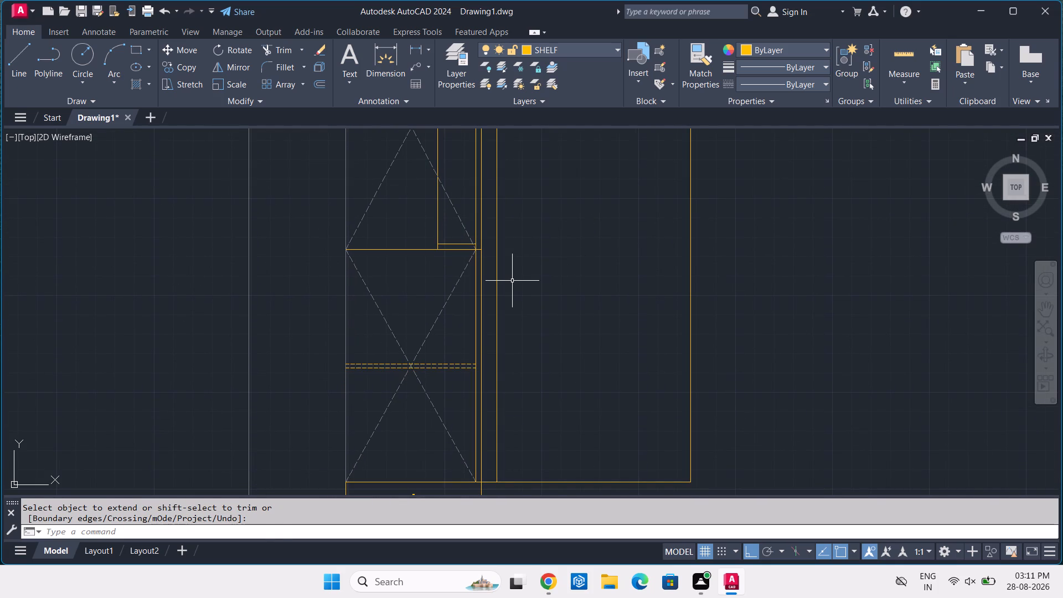
{"action": "key", "text": "space"}
{"action": "scroll", "coordinate": [488, 262], "scroll_direction": "up", "scroll_amount": 2}
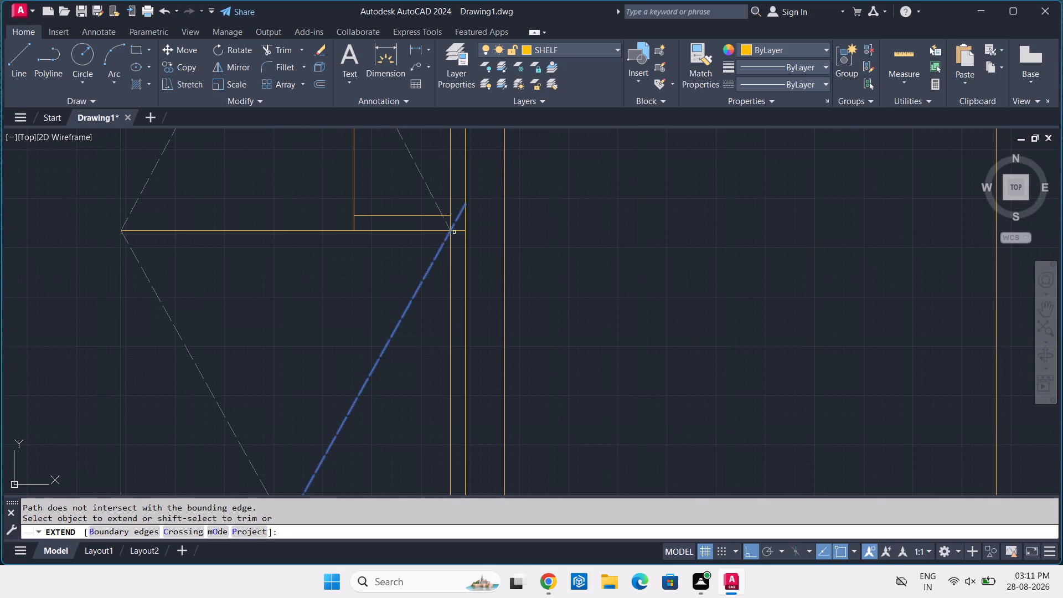
{"action": "left_click", "coordinate": [456, 232]}
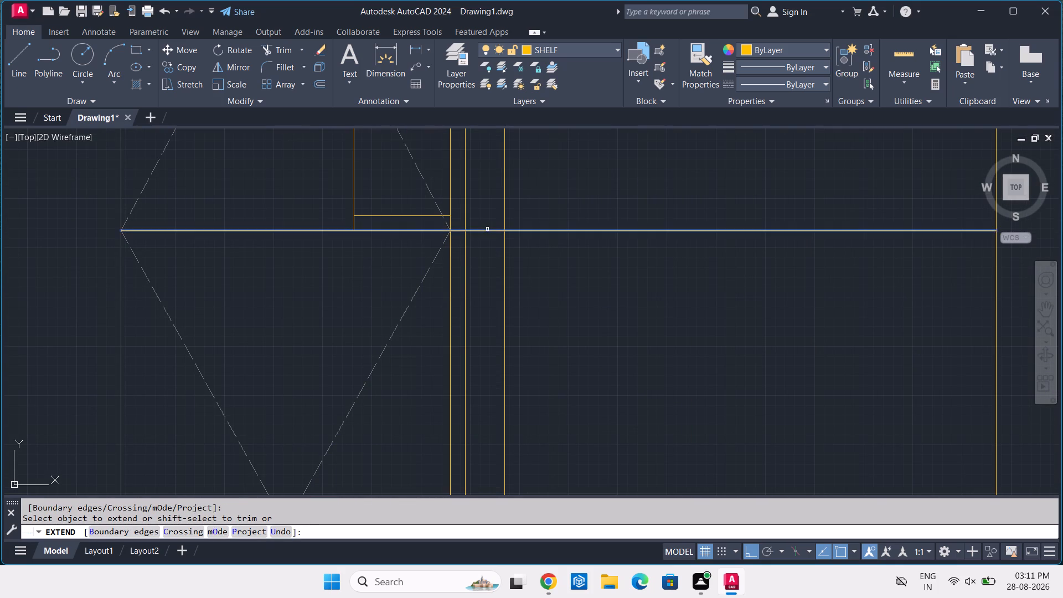
{"action": "left_click", "coordinate": [487, 229]}
{"action": "scroll", "coordinate": [488, 229], "scroll_direction": "down", "scroll_amount": 1}
{"action": "scroll", "coordinate": [479, 298], "scroll_direction": "down", "scroll_amount": 1}
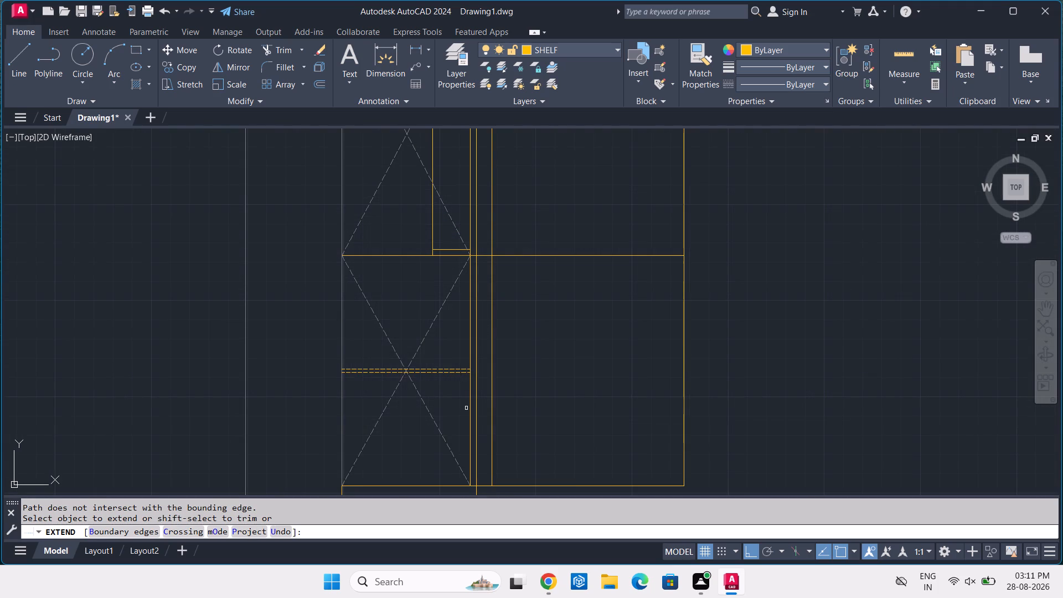
Extend the upper of the lower unit's two dashed horizontal lines across to the 500-wide outline's far vertical line.
{"action": "scroll", "coordinate": [466, 408], "scroll_direction": "up", "scroll_amount": 2}
{"action": "left_click", "coordinate": [457, 311]}
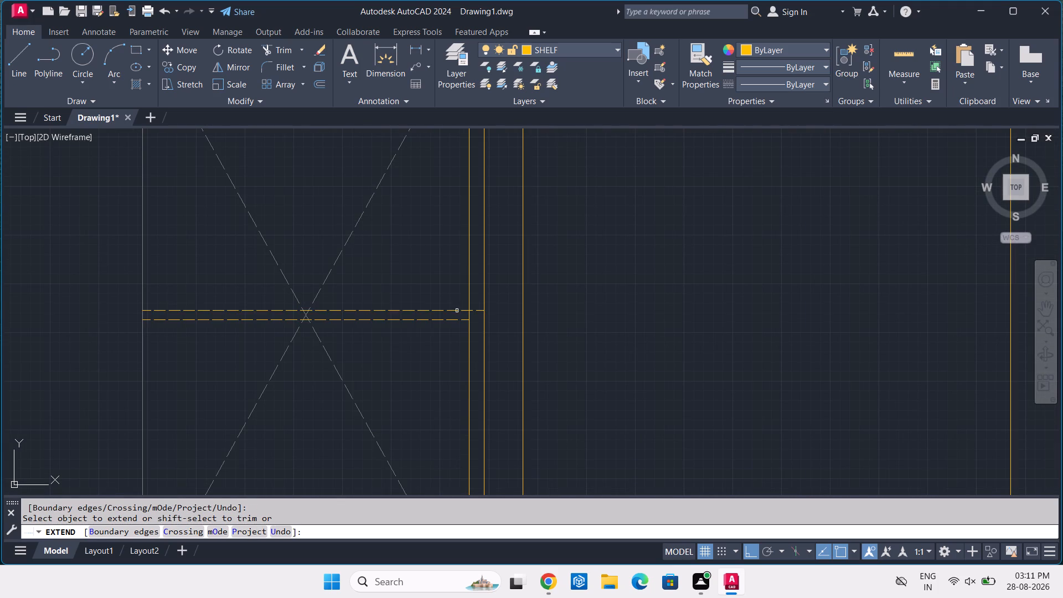
{"action": "left_click", "coordinate": [468, 310]}
{"action": "left_click", "coordinate": [499, 310]}
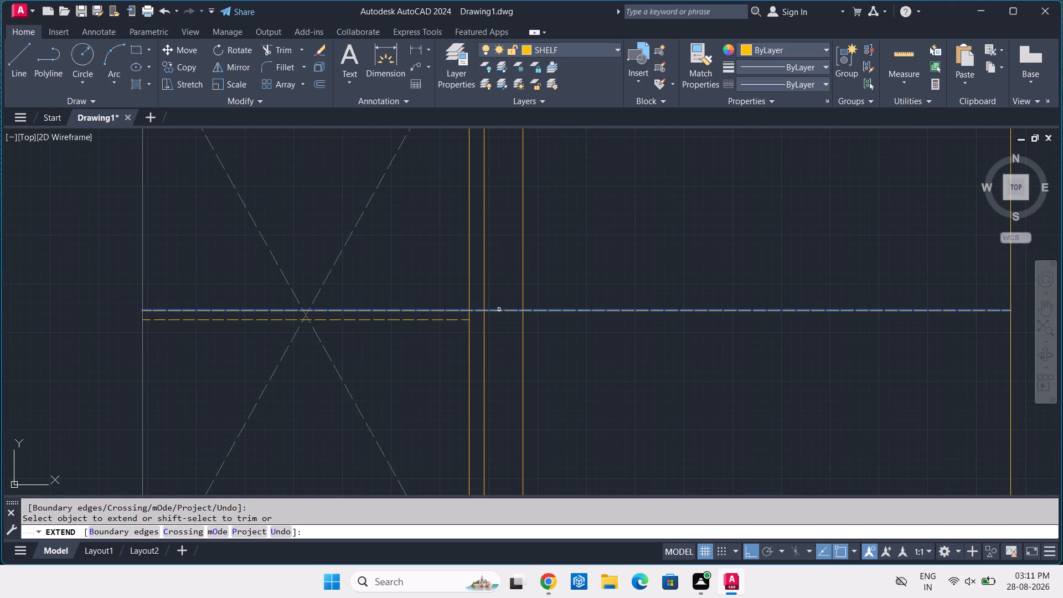
{"action": "scroll", "coordinate": [500, 309], "scroll_direction": "down", "scroll_amount": 3}
{"action": "middle_click_drag", "start_coordinate": [556, 290], "coordinate": [542, 316]}
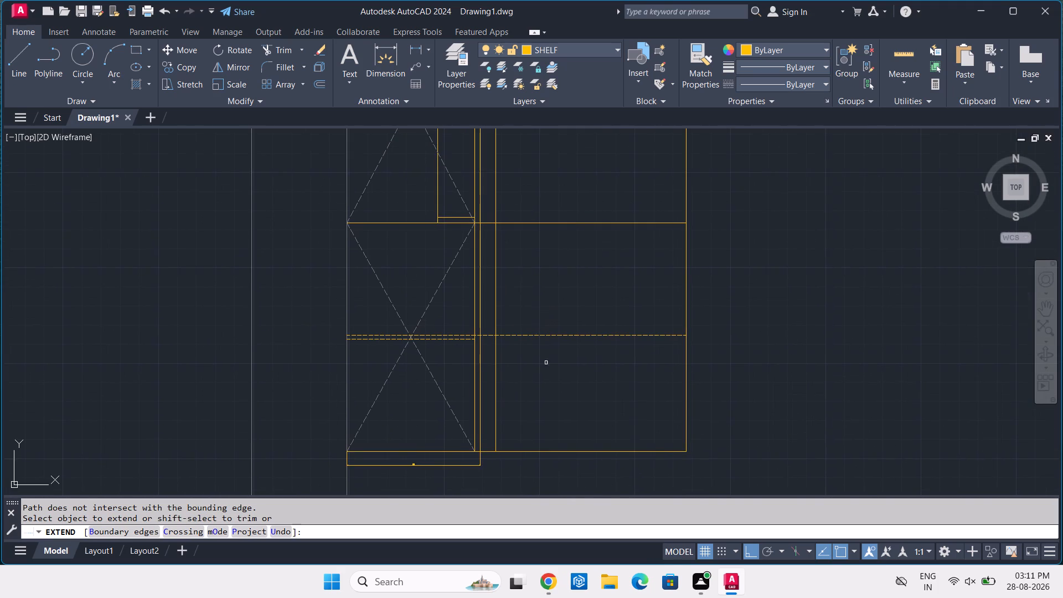
Trim the extended dashed line where it crosses the 40 gap and the shelf's narrow edge strip.
{"action": "scroll", "coordinate": [546, 363], "scroll_direction": "up", "scroll_amount": 1}
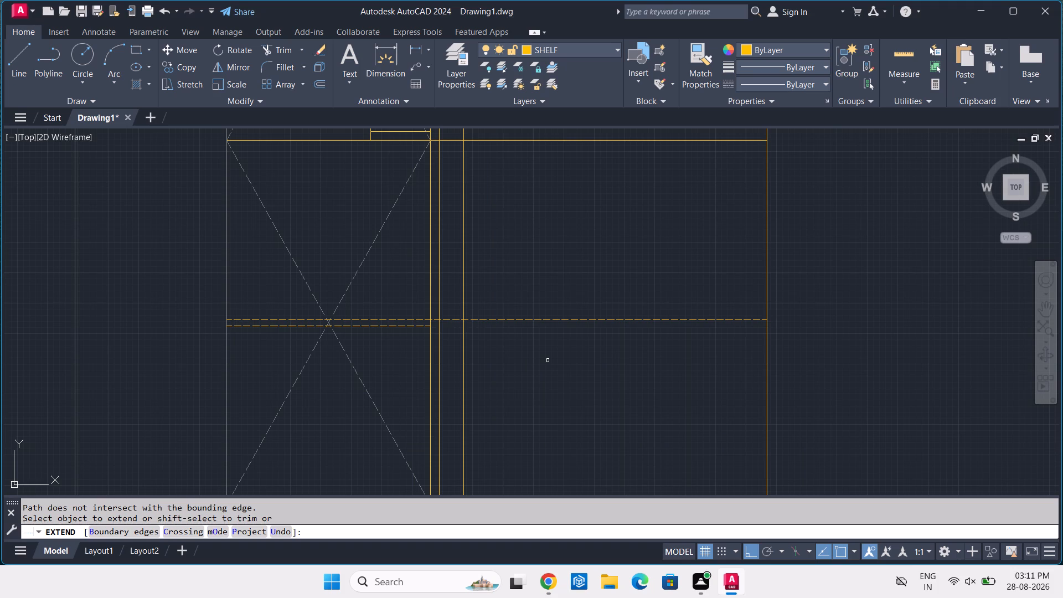
{"action": "left_click", "coordinate": [456, 303], "text": "shift"}
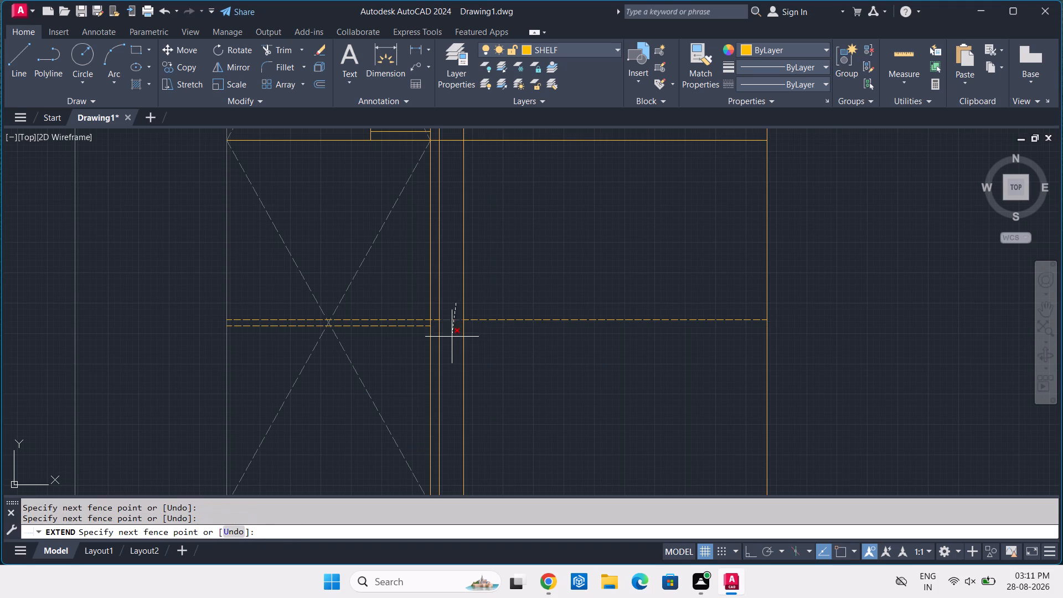
{"action": "left_click", "coordinate": [452, 337], "text": "shift"}
{"action": "scroll", "coordinate": [437, 317], "scroll_direction": "up", "scroll_amount": 3, "text": "shift"}
{"action": "left_click", "coordinate": [419, 314], "text": "shift"}
{"action": "left_click", "coordinate": [419, 357], "text": "shift"}
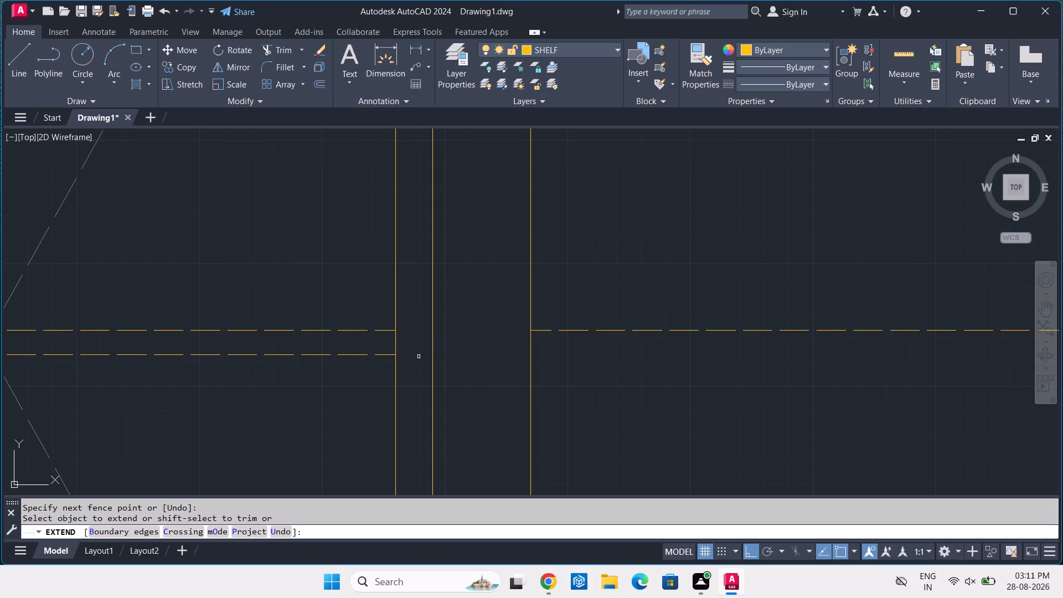
{"action": "scroll", "coordinate": [419, 357], "scroll_direction": "down", "scroll_amount": 5}
{"action": "middle_click_drag", "start_coordinate": [493, 369], "coordinate": [492, 334]}
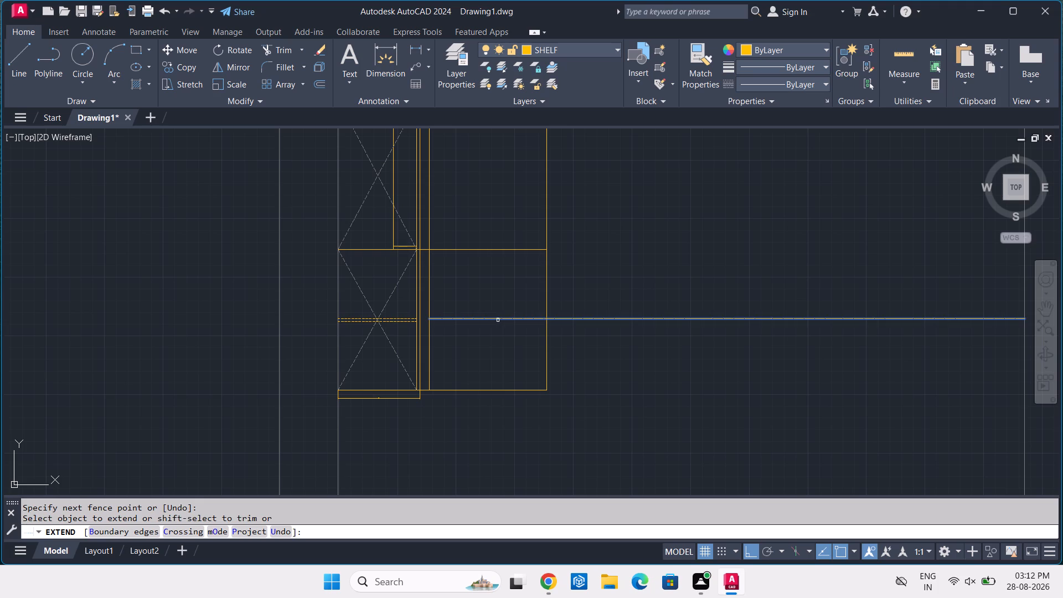
{"action": "scroll", "coordinate": [443, 337], "scroll_direction": "up", "scroll_amount": 2}
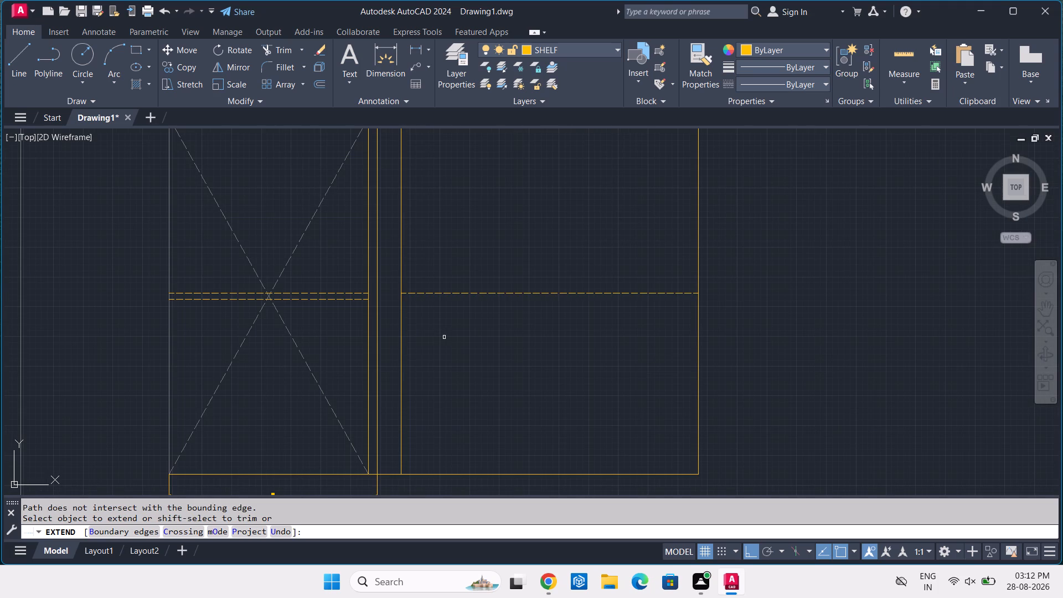
{"action": "key", "text": "Return"}
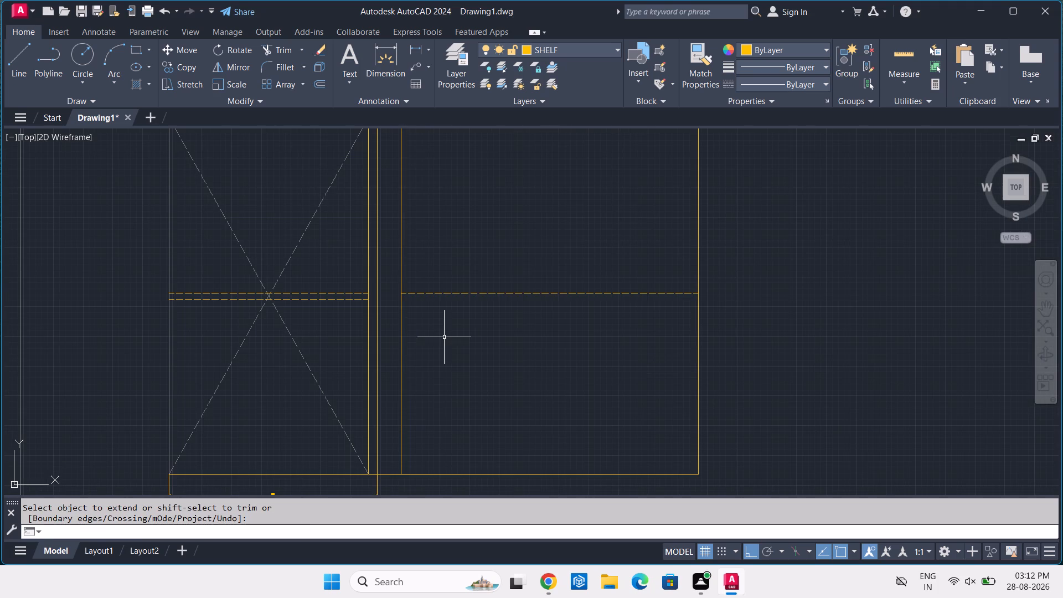
Draw a horizontal line across the 500-wide outline between its two verticals, tracking its start level with the shelf's lower dashed line.
{"action": "type", "text": "L TK"}
{"action": "key", "text": "space"}
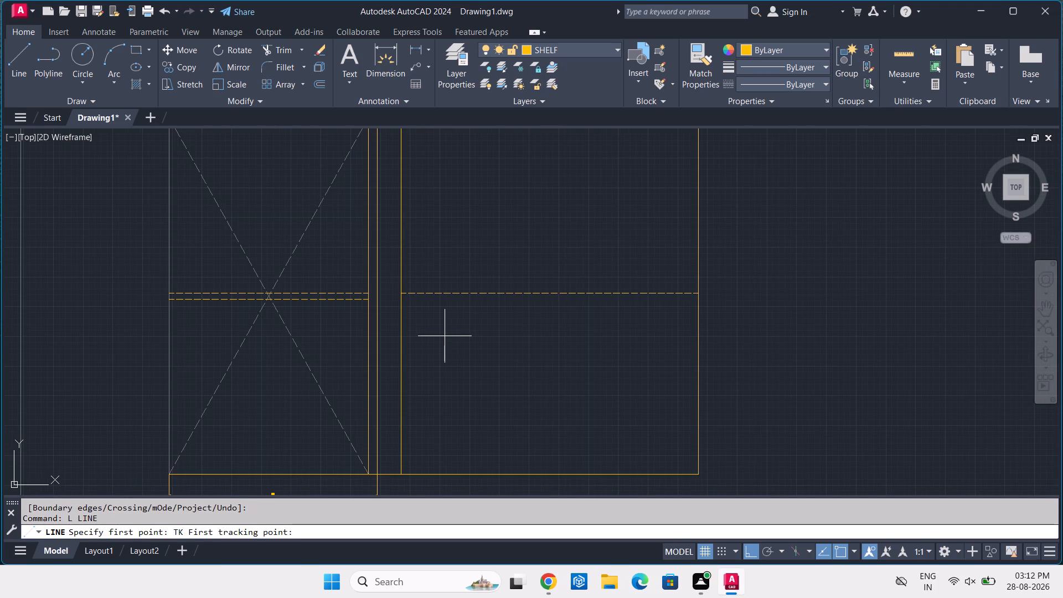
{"action": "scroll", "coordinate": [472, 347], "scroll_direction": "up", "scroll_amount": 2}
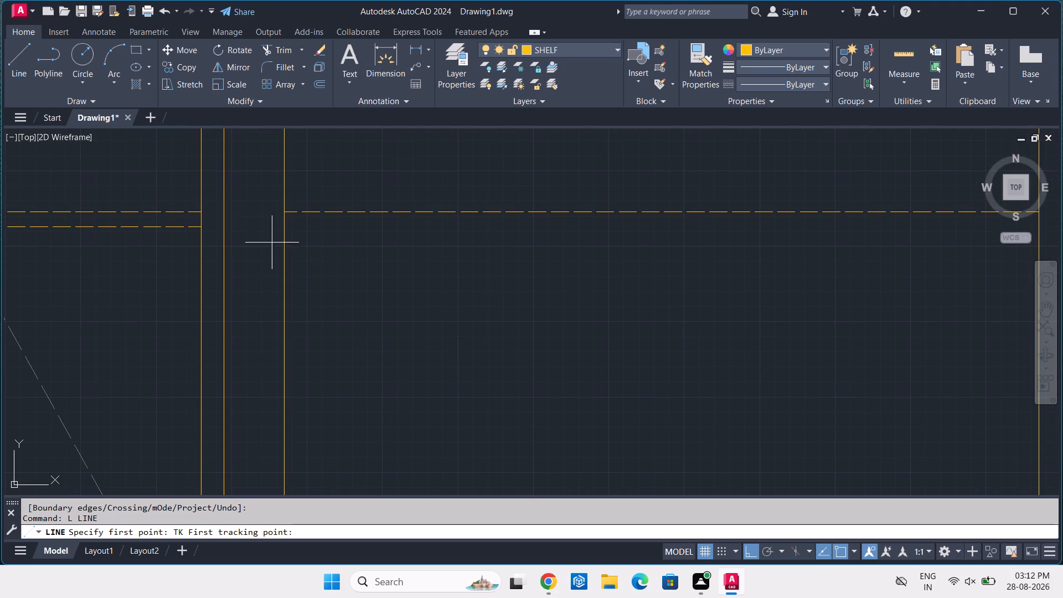
{"action": "left_click", "coordinate": [201, 225]}
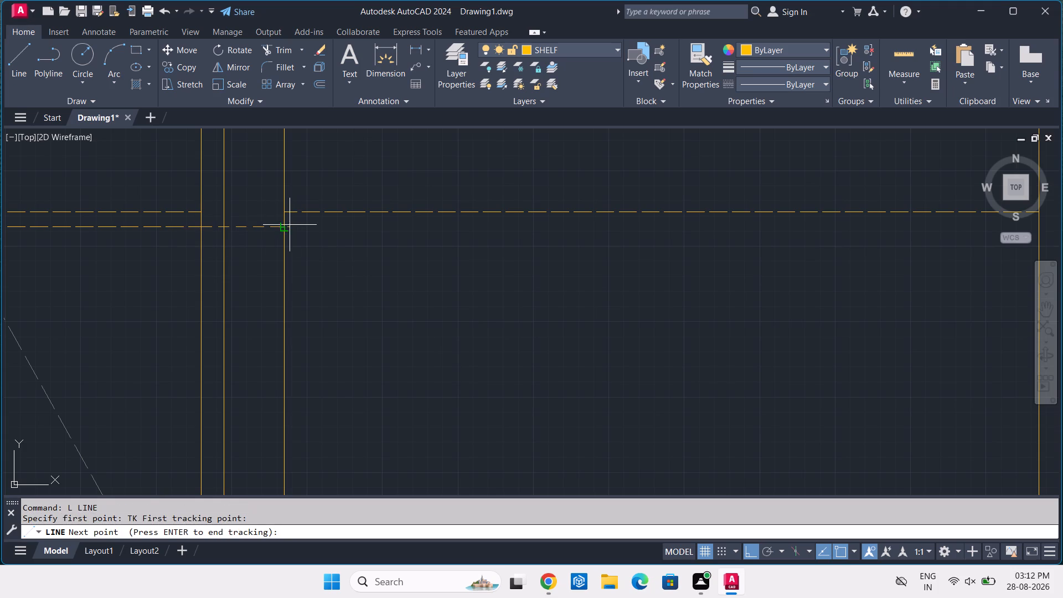
{"action": "left_click", "coordinate": [288, 226]}
{"action": "key", "text": "Return"}
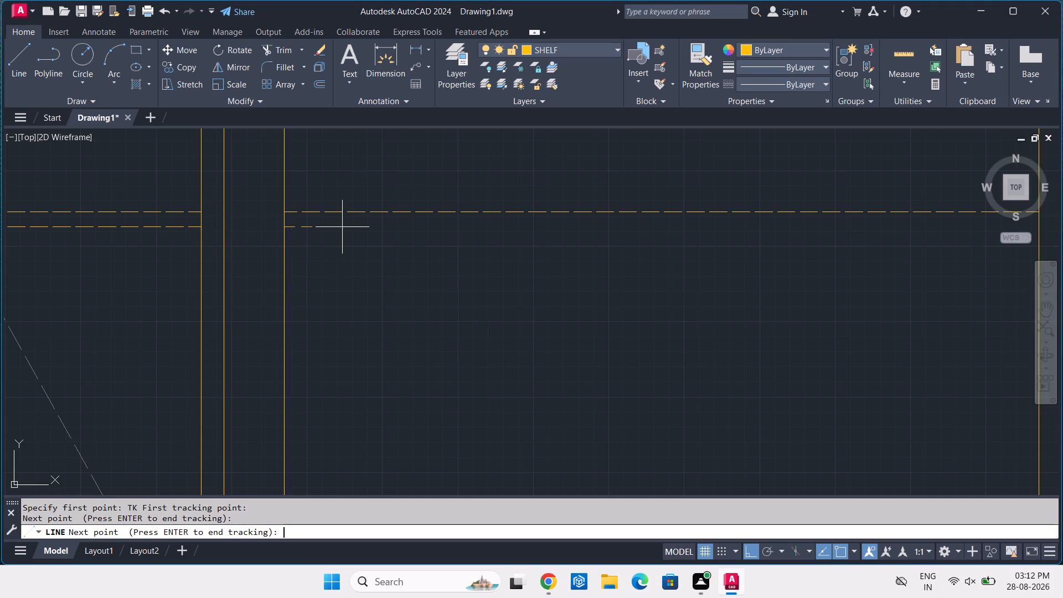
{"action": "middle_click_drag", "start_coordinate": [345, 228], "coordinate": [252, 221]}
{"action": "scroll", "coordinate": [257, 225], "scroll_direction": "down", "scroll_amount": 1}
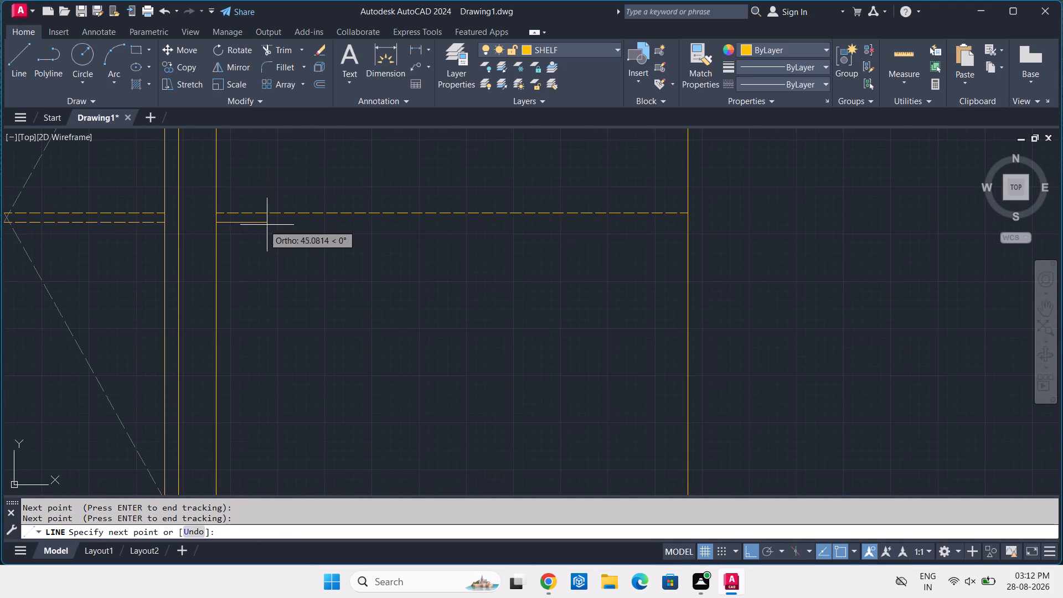
{"action": "scroll", "coordinate": [690, 225], "scroll_direction": "up", "scroll_amount": 2}
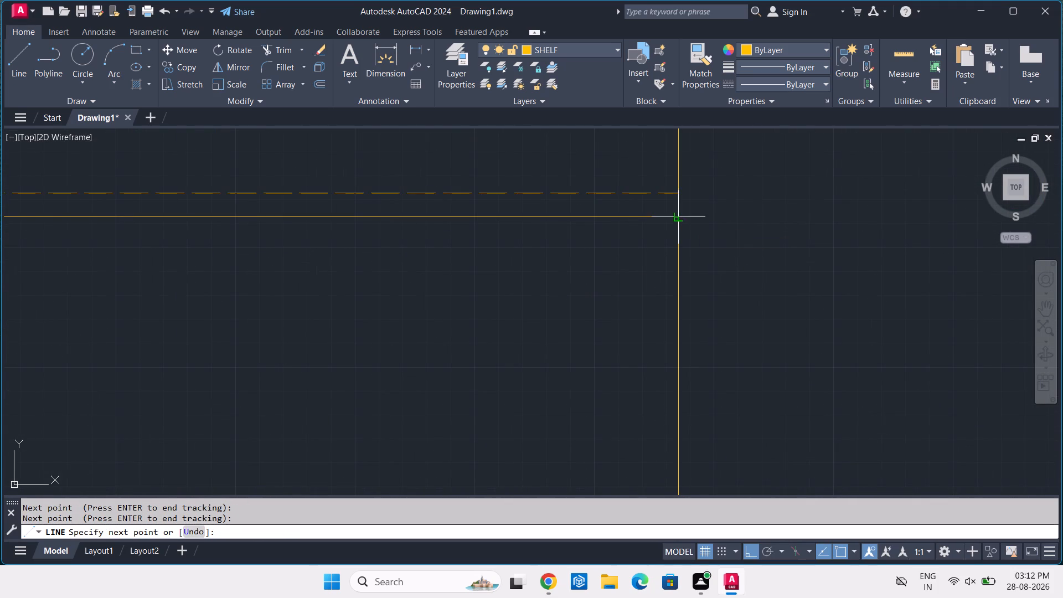
{"action": "left_click", "coordinate": [676, 220]}
{"action": "key", "text": "Return"}
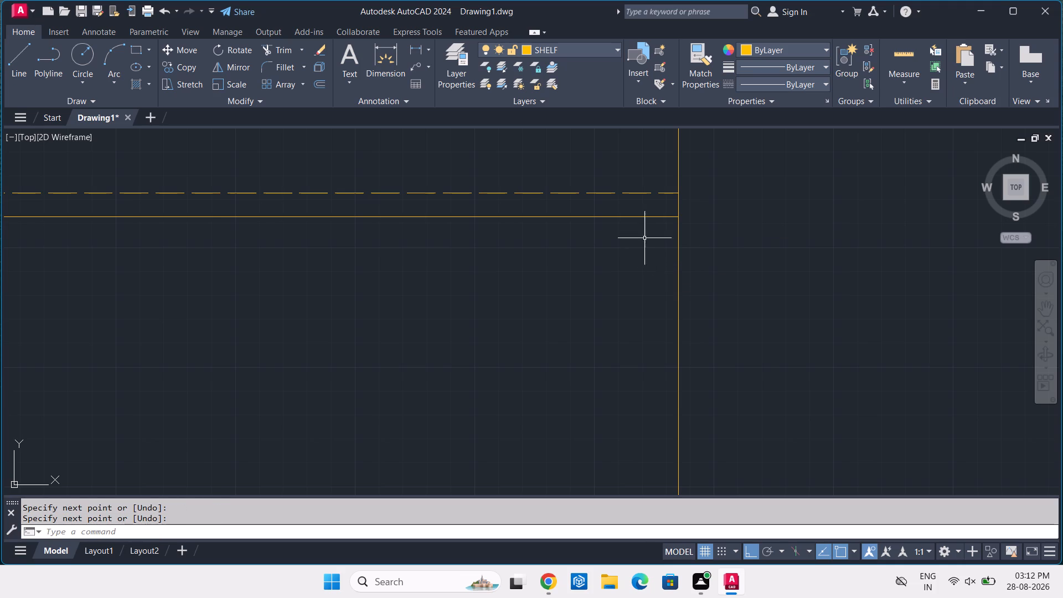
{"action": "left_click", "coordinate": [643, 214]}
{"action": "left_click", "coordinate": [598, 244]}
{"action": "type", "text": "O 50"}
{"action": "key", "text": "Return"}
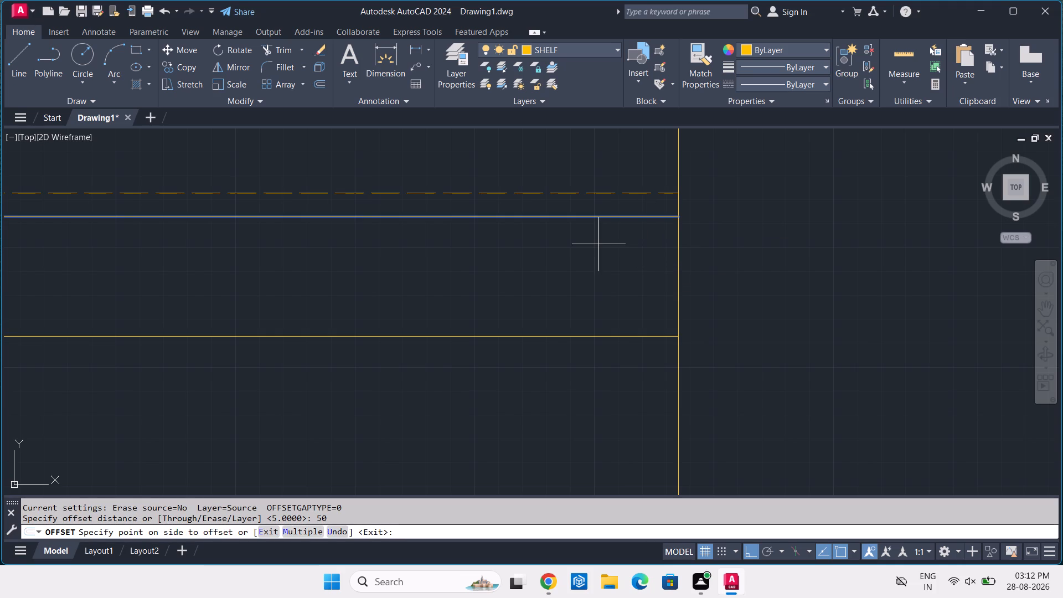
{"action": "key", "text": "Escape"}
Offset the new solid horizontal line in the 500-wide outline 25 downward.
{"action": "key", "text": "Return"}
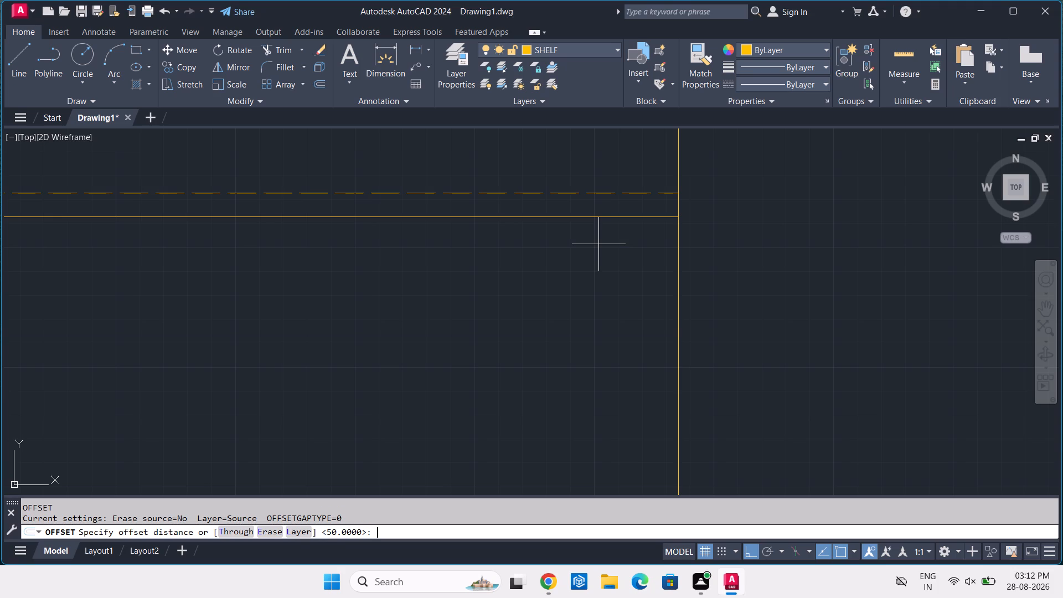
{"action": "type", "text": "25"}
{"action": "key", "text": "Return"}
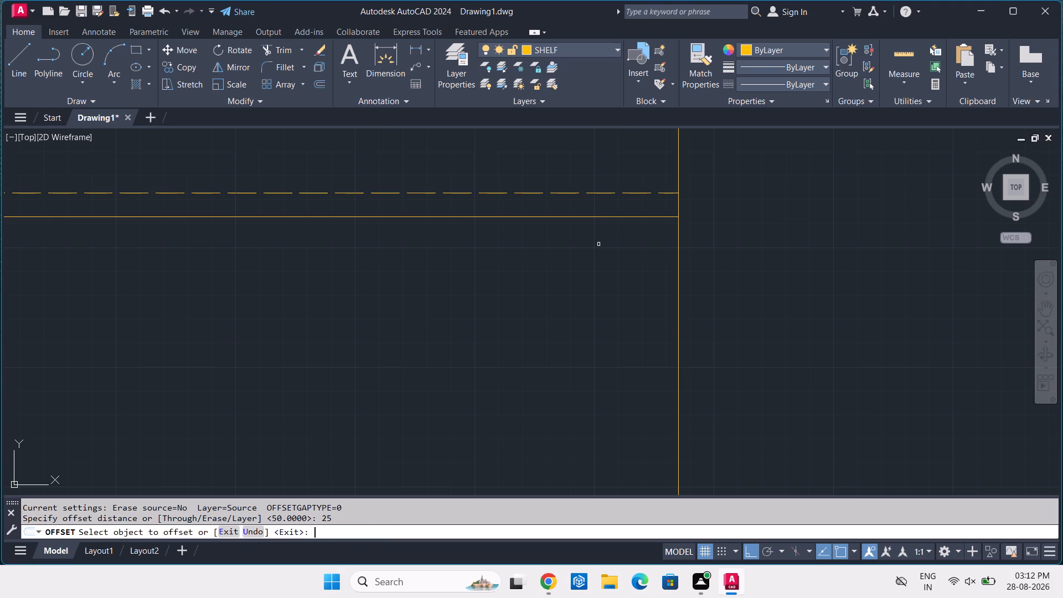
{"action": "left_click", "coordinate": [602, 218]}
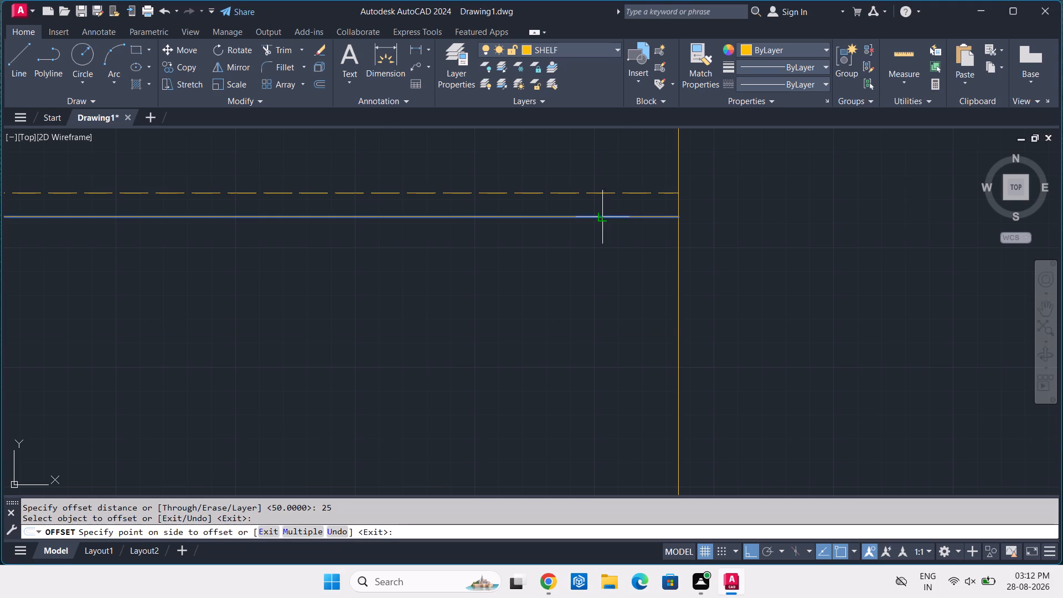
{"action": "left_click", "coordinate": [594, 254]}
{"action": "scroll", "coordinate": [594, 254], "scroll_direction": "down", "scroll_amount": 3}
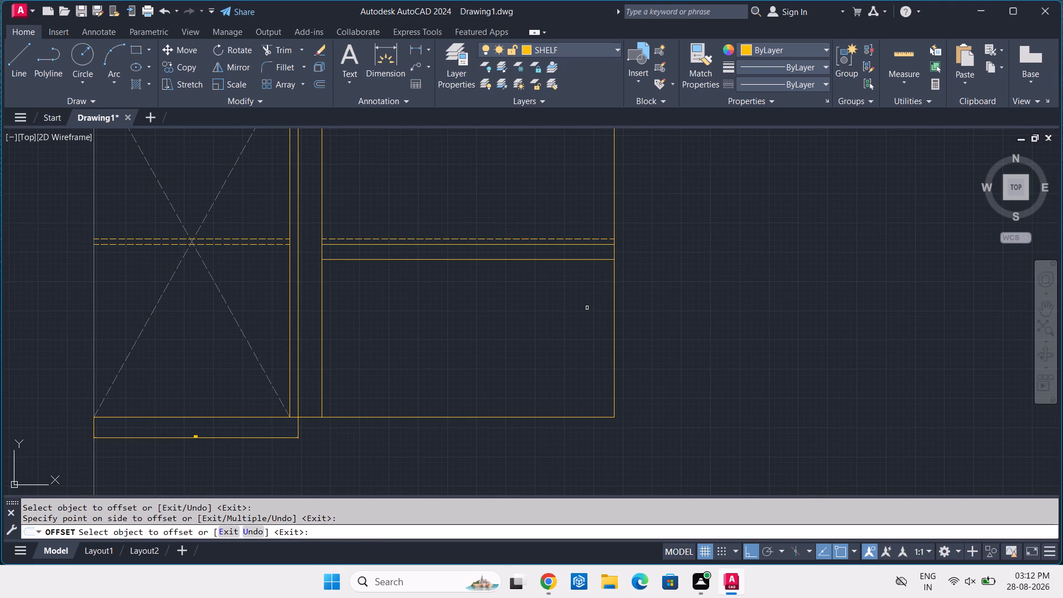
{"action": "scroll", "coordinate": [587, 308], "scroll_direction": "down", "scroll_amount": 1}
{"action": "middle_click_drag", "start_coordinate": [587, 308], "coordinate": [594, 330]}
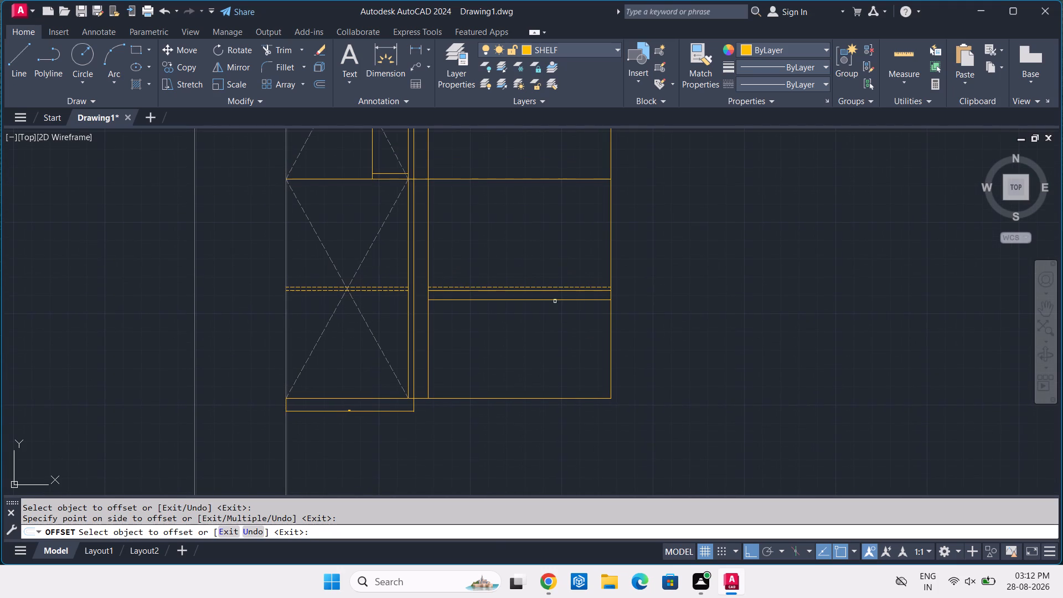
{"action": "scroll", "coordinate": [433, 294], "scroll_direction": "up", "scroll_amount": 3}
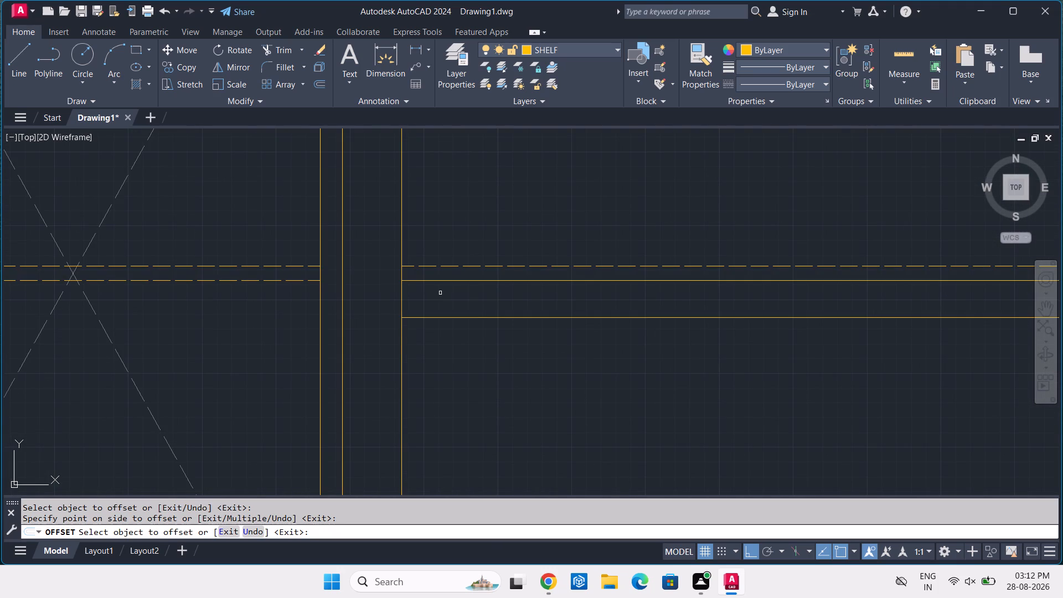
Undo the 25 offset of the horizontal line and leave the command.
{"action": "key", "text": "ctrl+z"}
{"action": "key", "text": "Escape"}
Offset the solid horizontal line below the dashed line in the 500-wide outline 20 downward.
{"action": "key", "text": "space"}
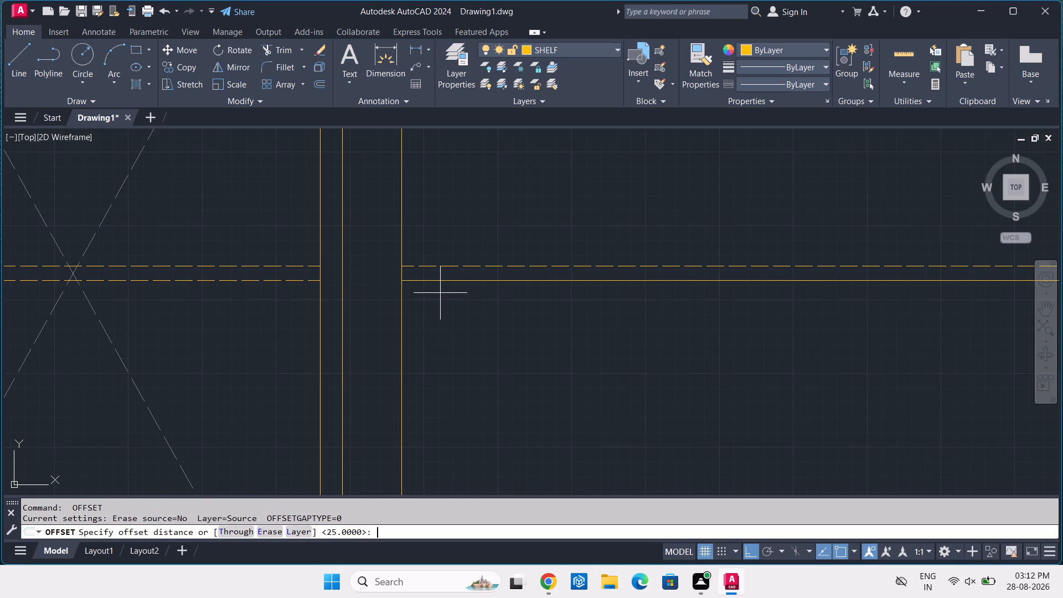
{"action": "type", "text": "20"}
{"action": "key", "text": "Return"}
{"action": "left_click", "coordinate": [440, 283]}
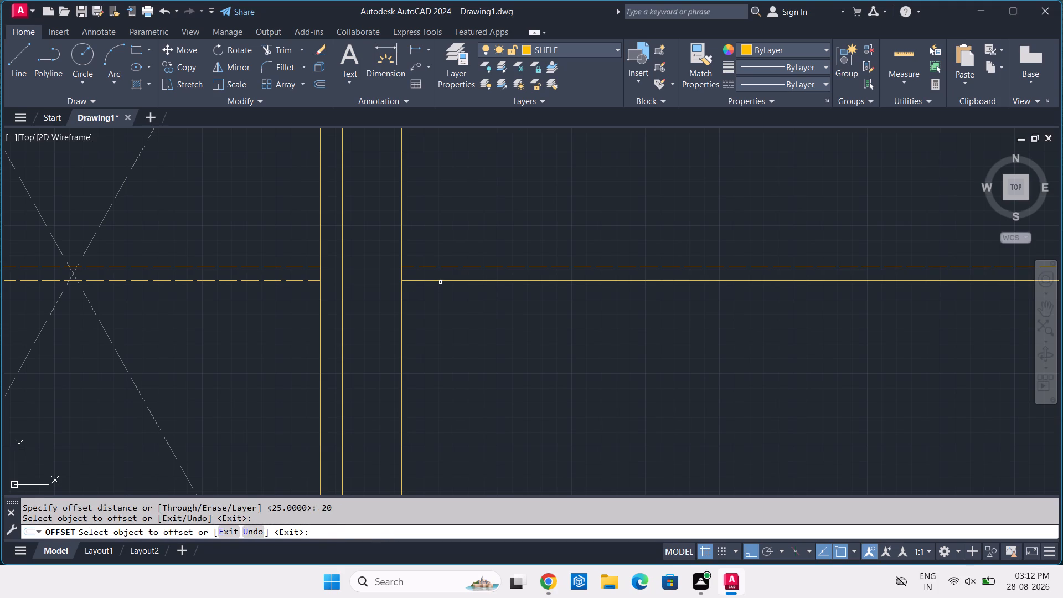
{"action": "left_click", "coordinate": [440, 281]}
{"action": "left_click", "coordinate": [438, 329]}
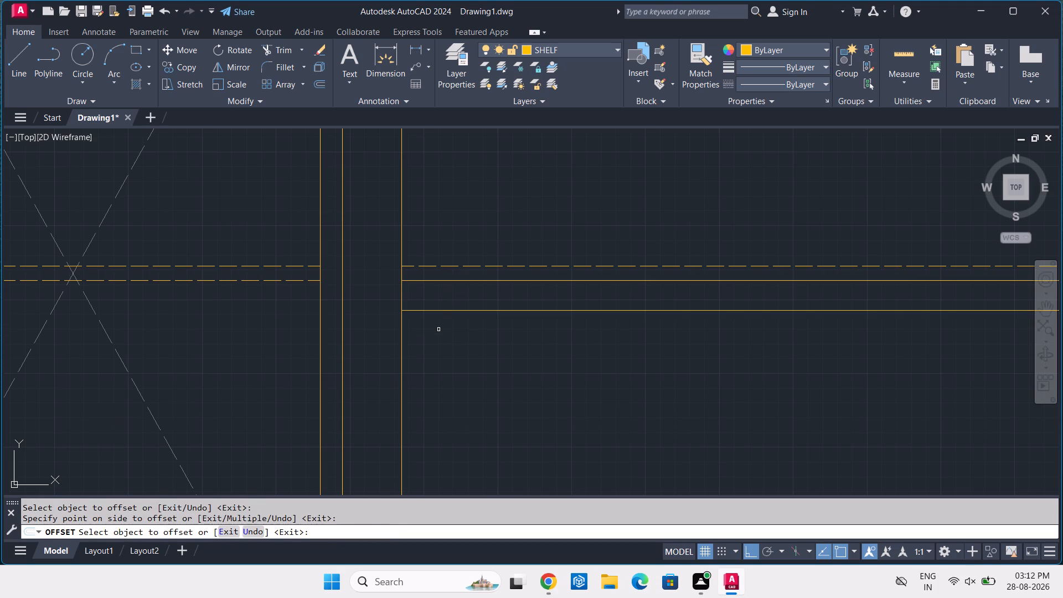
Offset the long horizontal line crossing both the shelf units and the 500-wide outline 20 downward.
{"action": "middle_click_drag", "start_coordinate": [480, 330], "coordinate": [450, 333]}
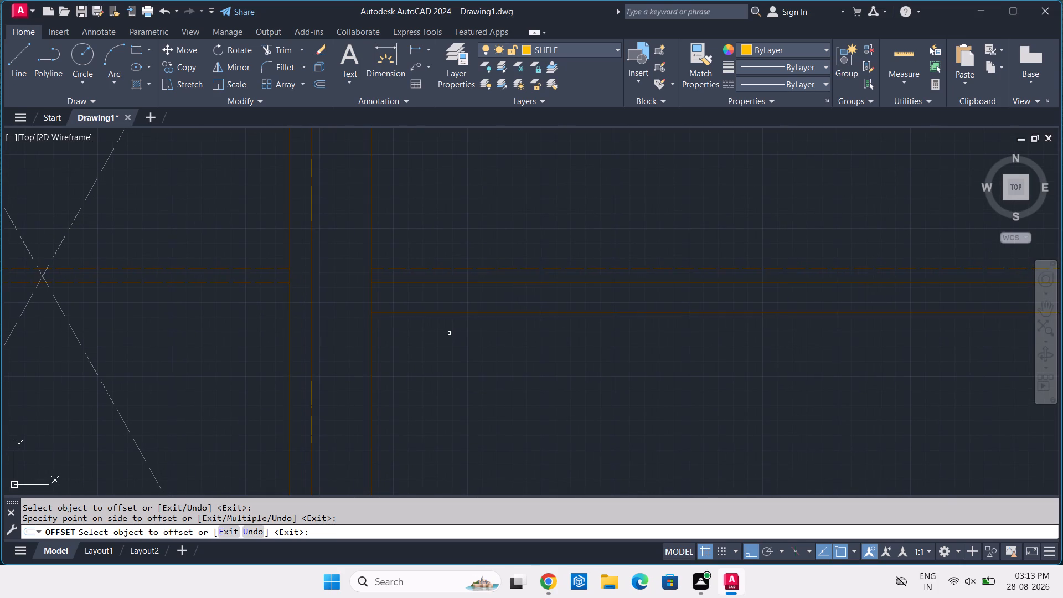
{"action": "scroll", "coordinate": [449, 333], "scroll_direction": "down", "scroll_amount": 1}
{"action": "scroll", "coordinate": [504, 252], "scroll_direction": "down", "scroll_amount": 1}
{"action": "middle_click_drag", "start_coordinate": [504, 257], "coordinate": [503, 405]}
{"action": "scroll", "coordinate": [504, 258], "scroll_direction": "down", "scroll_amount": 1}
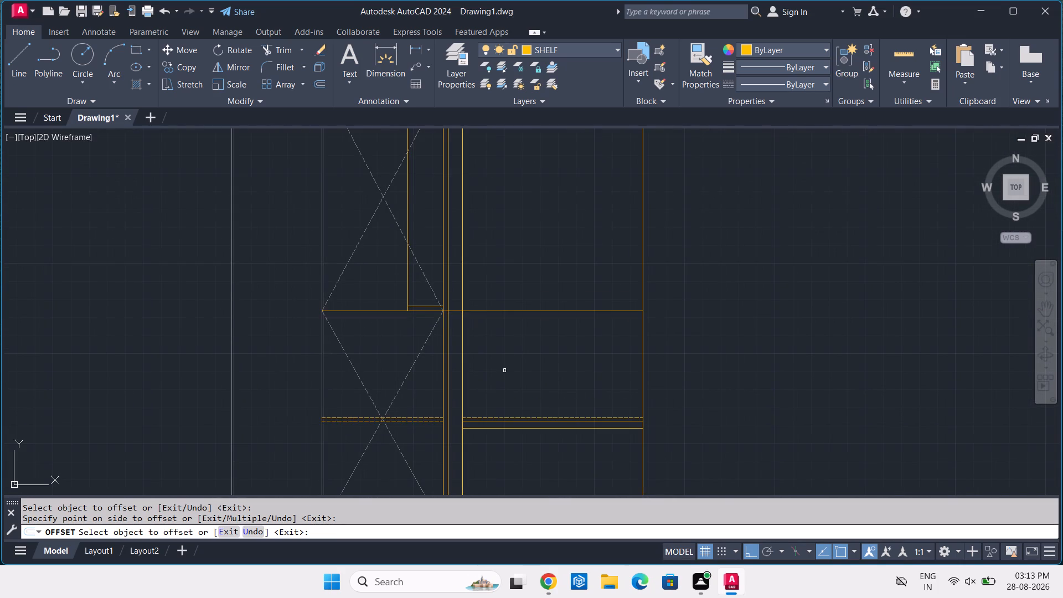
{"action": "scroll", "coordinate": [519, 311], "scroll_direction": "up", "scroll_amount": 2}
{"action": "left_click", "coordinate": [519, 311]}
{"action": "left_click", "coordinate": [519, 313]}
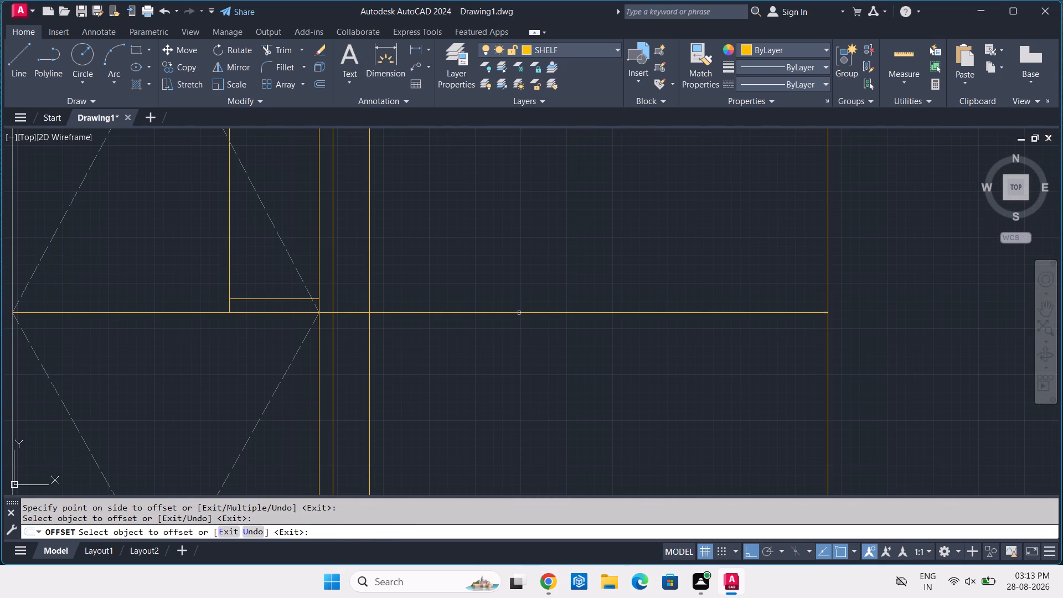
{"action": "left_click", "coordinate": [520, 341]}
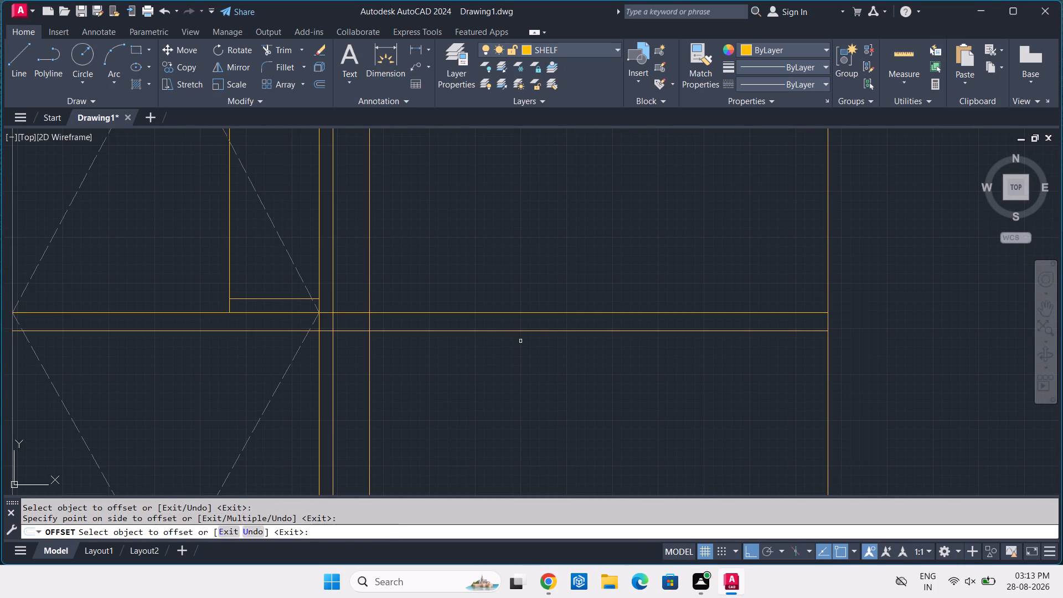
{"action": "key", "text": "Return"}
Trim away the new offset line's segments inside the shelf unit, on both sides of and between its dashed diagonals.
{"action": "type", "text": "TR"}
{"action": "key", "text": "space"}
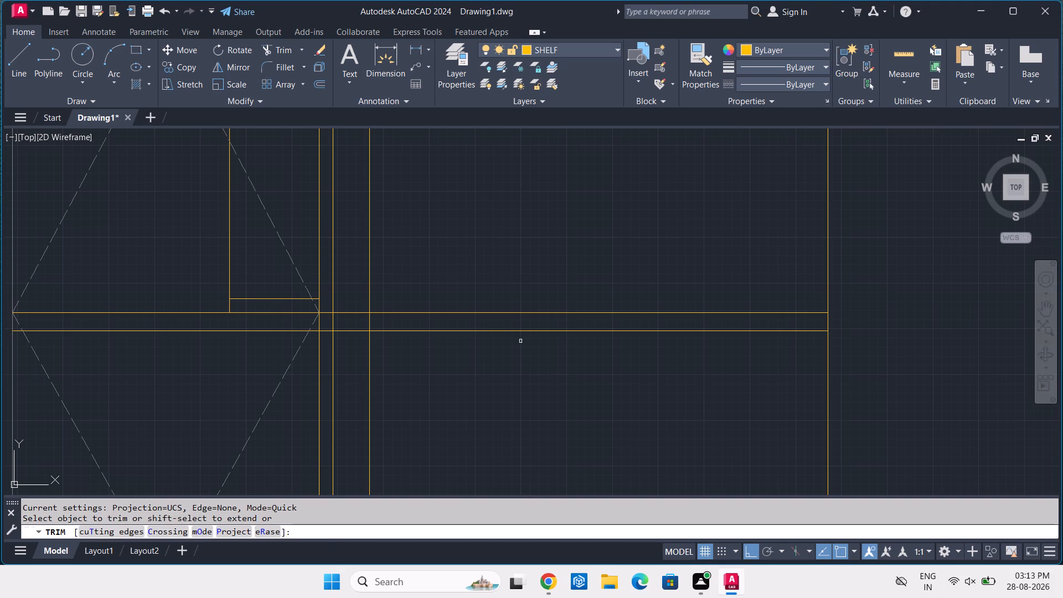
{"action": "left_click", "coordinate": [161, 324]}
{"action": "left_click", "coordinate": [154, 345]}
{"action": "middle_click_drag", "start_coordinate": [131, 348], "coordinate": [137, 352]}
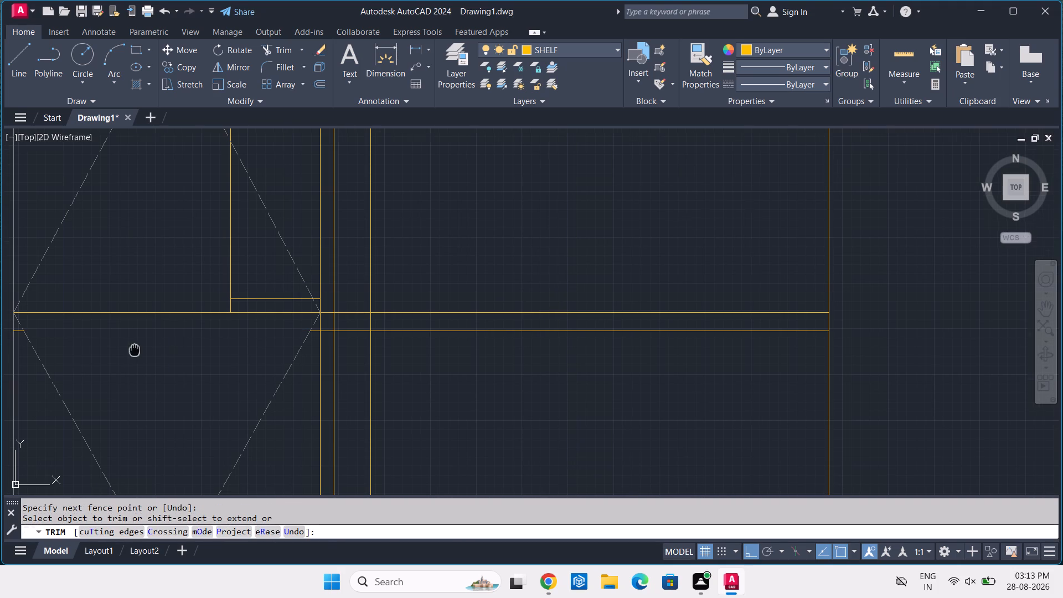
{"action": "middle_click_drag", "start_coordinate": [137, 352], "coordinate": [196, 366]}
{"action": "scroll", "coordinate": [75, 366], "scroll_direction": "up", "scroll_amount": 3}
{"action": "left_click", "coordinate": [98, 290]}
{"action": "left_click", "coordinate": [108, 334]}
{"action": "scroll", "coordinate": [109, 335], "scroll_direction": "down", "scroll_amount": 4}
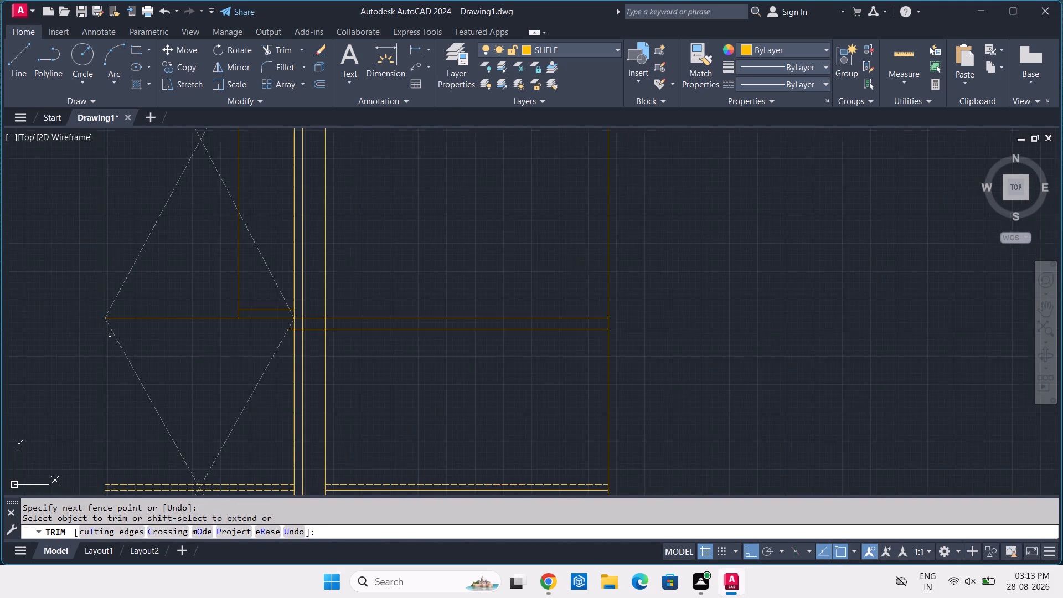
{"action": "scroll", "coordinate": [281, 344], "scroll_direction": "up", "scroll_amount": 4}
{"action": "left_click", "coordinate": [328, 252]}
{"action": "left_click", "coordinate": [310, 288]}
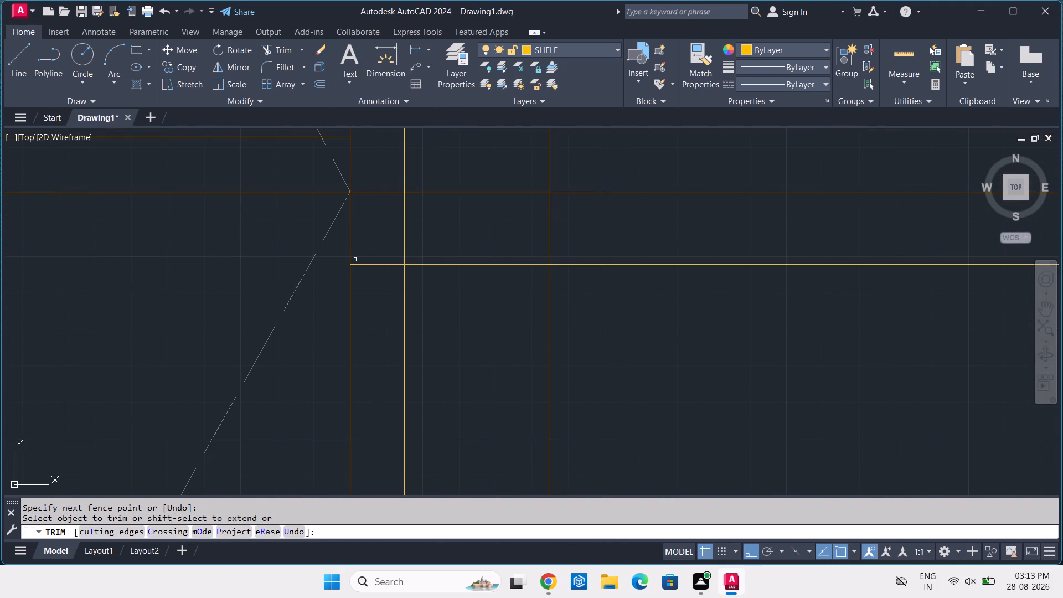
Trim the offset line across the shelf's narrow edge strip and the 40 gap, up to the 500-wide outline's near vertical.
{"action": "left_click", "coordinate": [383, 252]}
{"action": "left_click", "coordinate": [377, 279]}
{"action": "scroll", "coordinate": [377, 282], "scroll_direction": "down", "scroll_amount": 4}
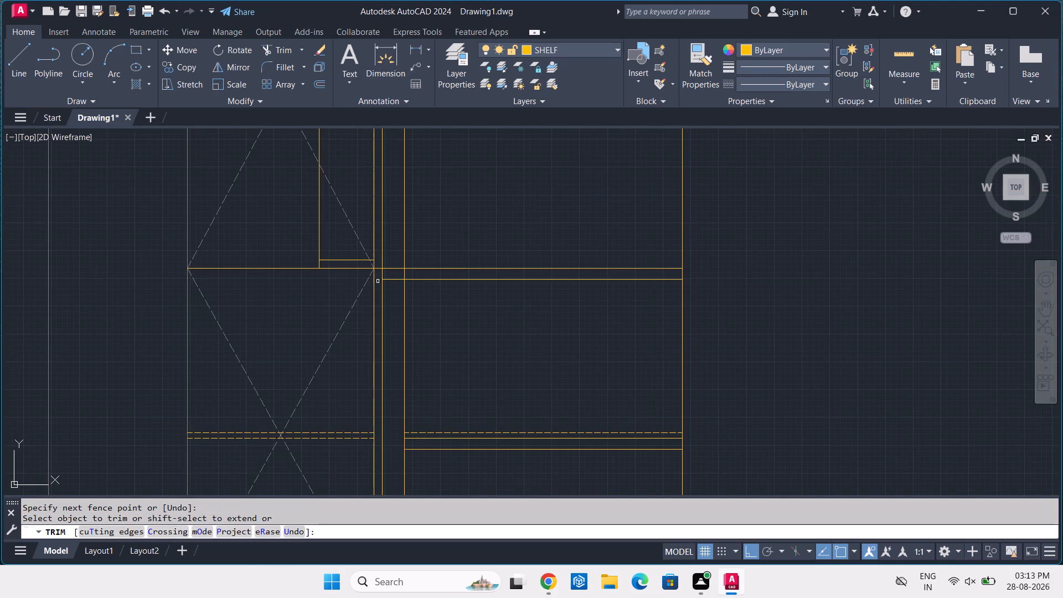
{"action": "scroll", "coordinate": [399, 274], "scroll_direction": "up", "scroll_amount": 2}
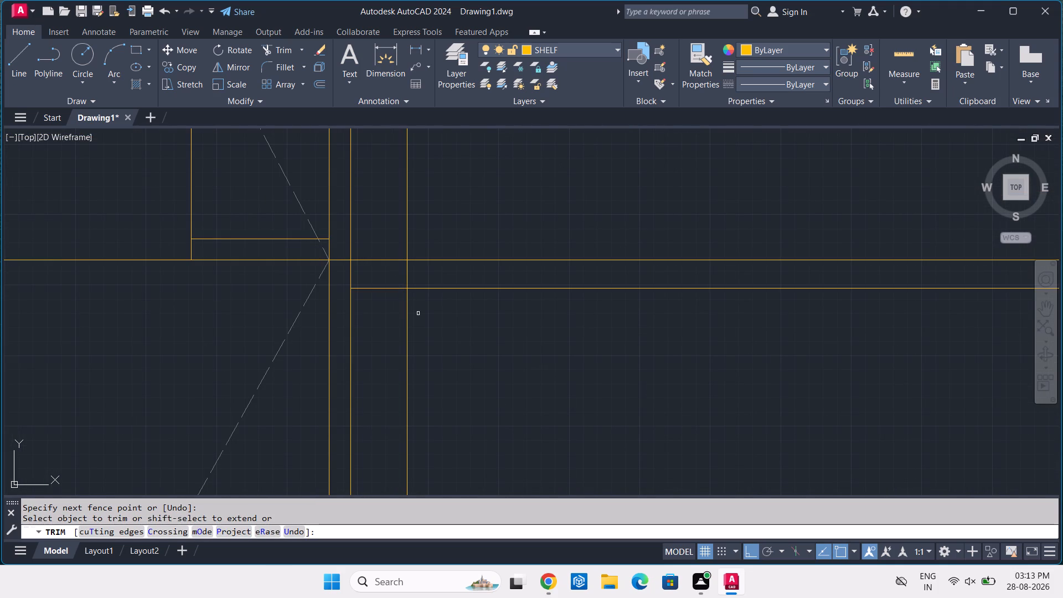
{"action": "left_click", "coordinate": [384, 279]}
{"action": "left_click", "coordinate": [385, 310]}
{"action": "key", "text": "Return"}
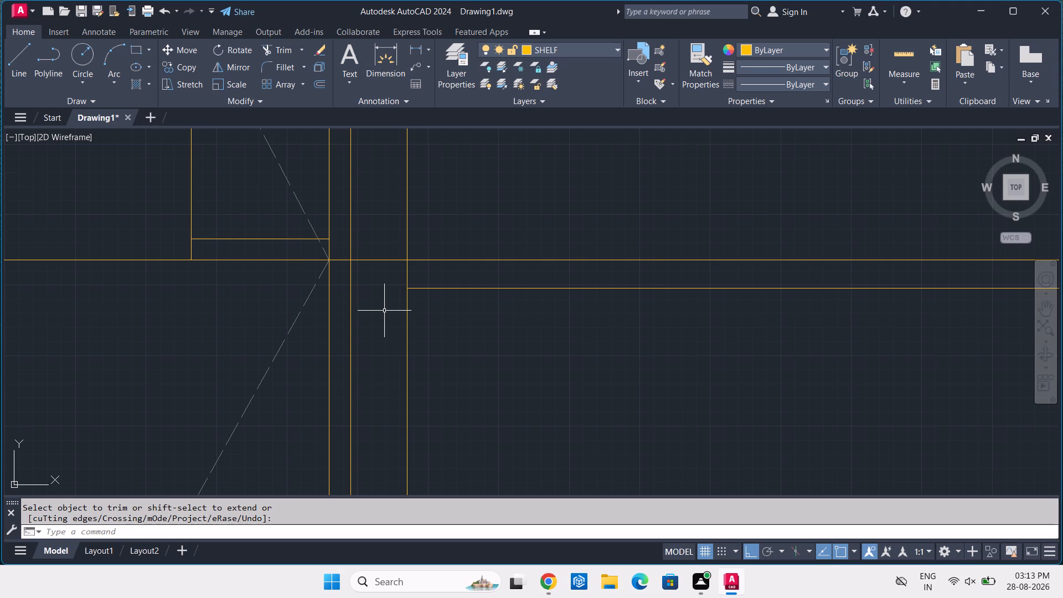
Start the Line command.
{"action": "key", "text": "l"}
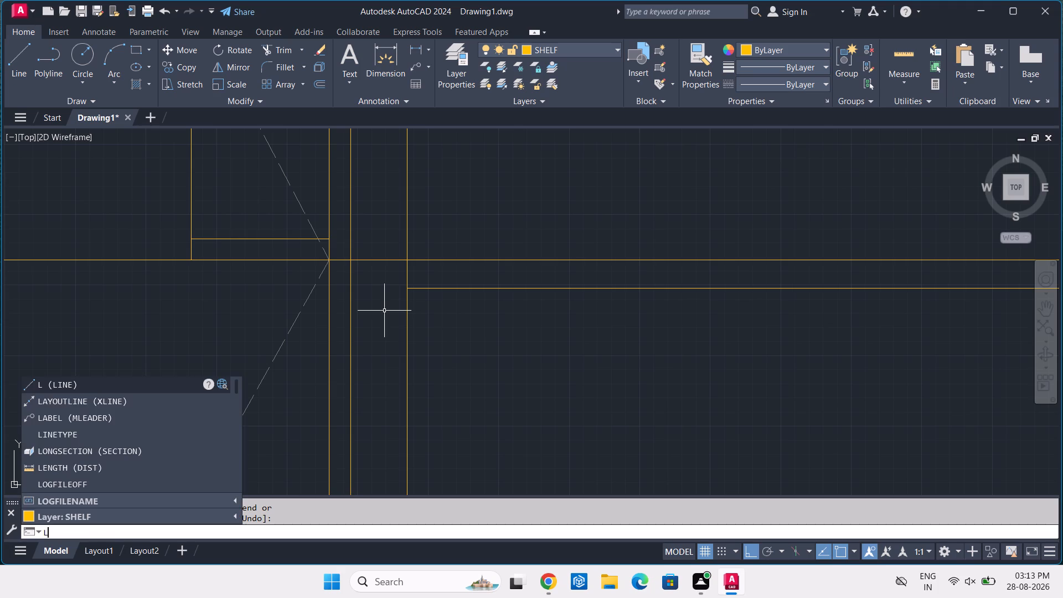
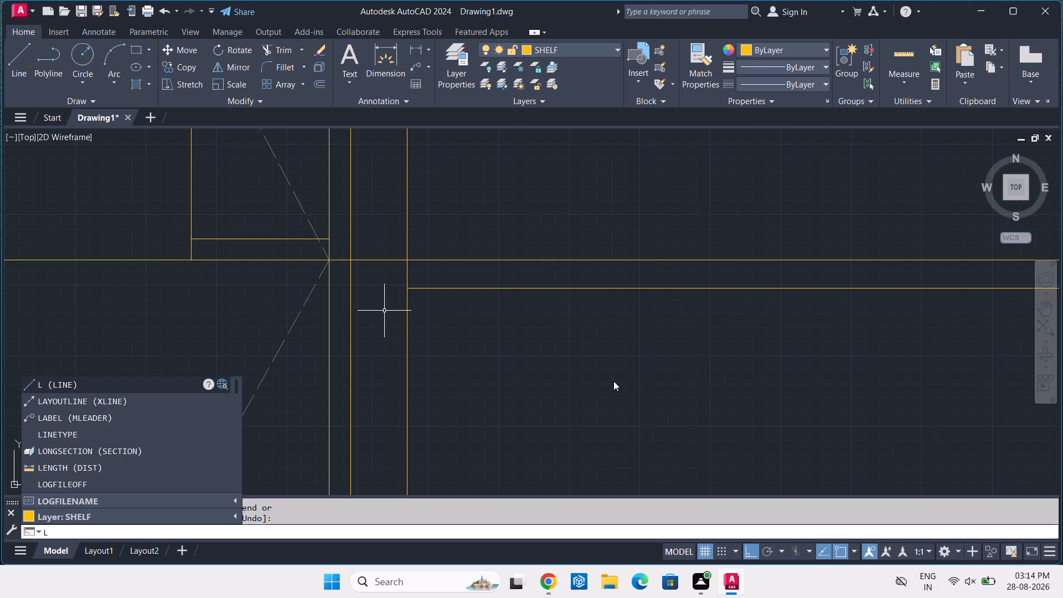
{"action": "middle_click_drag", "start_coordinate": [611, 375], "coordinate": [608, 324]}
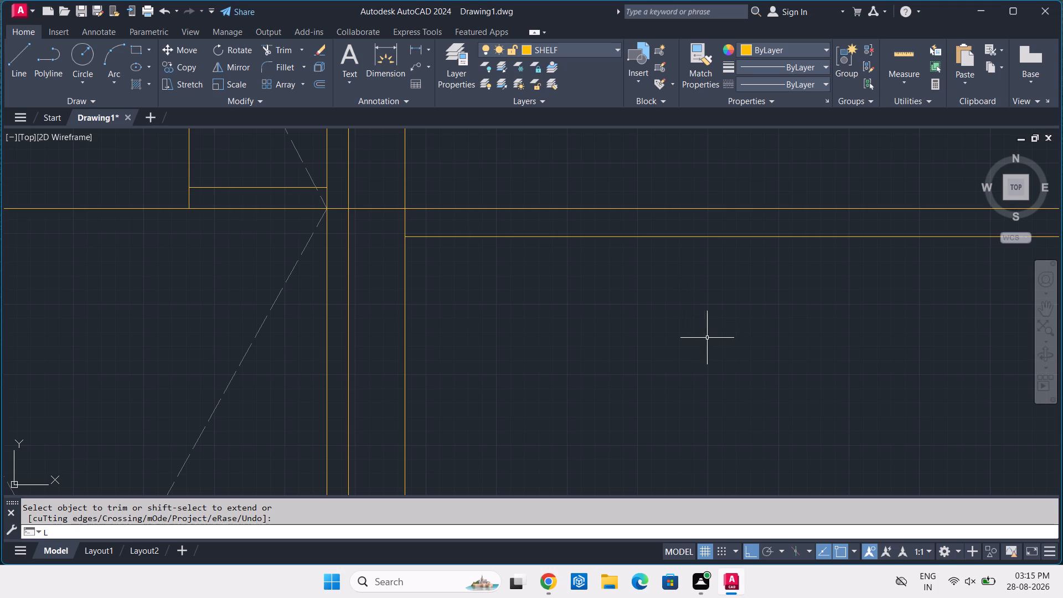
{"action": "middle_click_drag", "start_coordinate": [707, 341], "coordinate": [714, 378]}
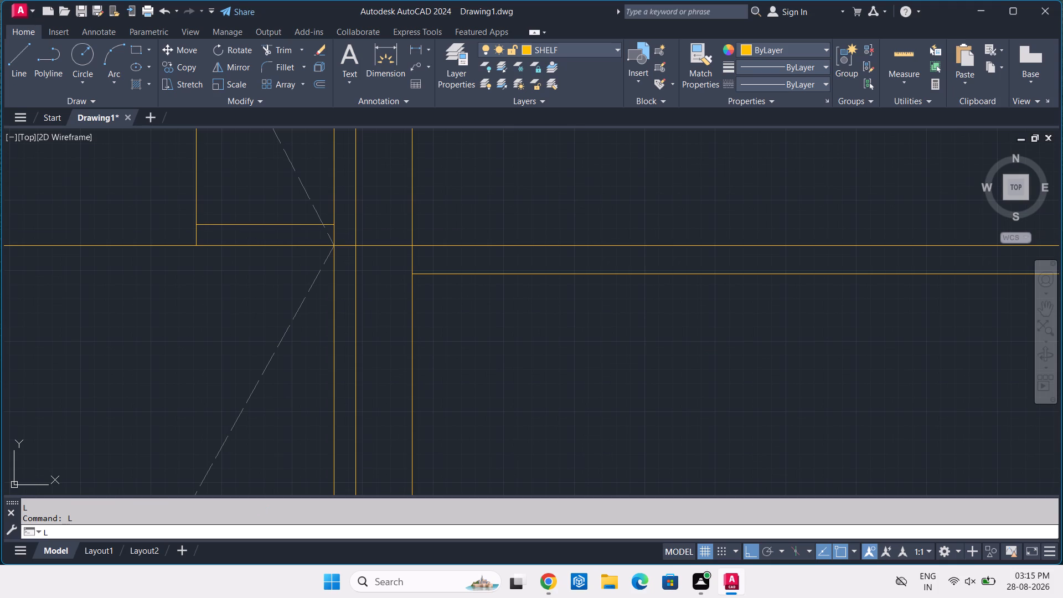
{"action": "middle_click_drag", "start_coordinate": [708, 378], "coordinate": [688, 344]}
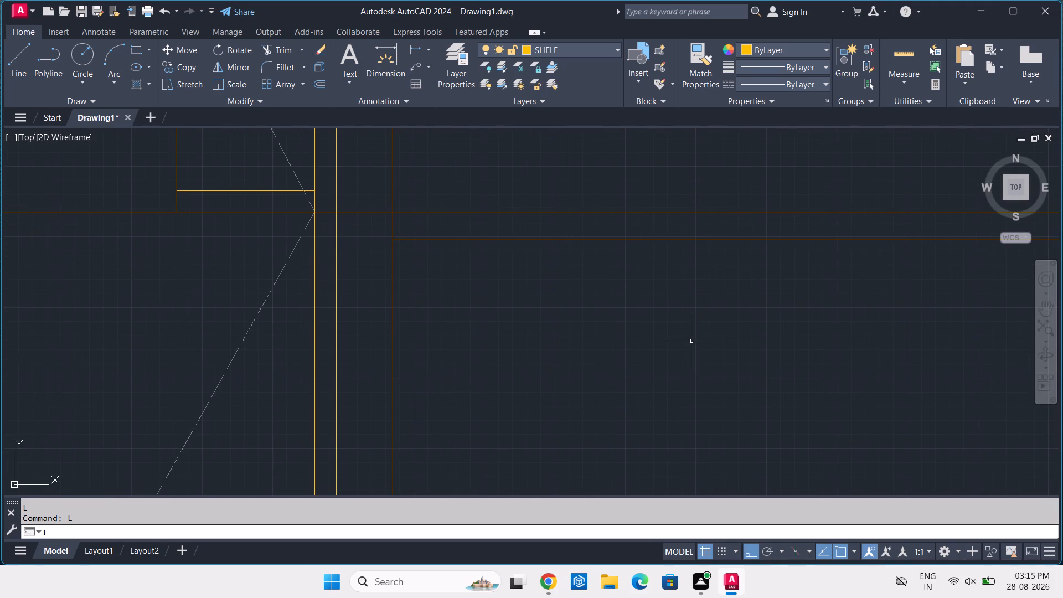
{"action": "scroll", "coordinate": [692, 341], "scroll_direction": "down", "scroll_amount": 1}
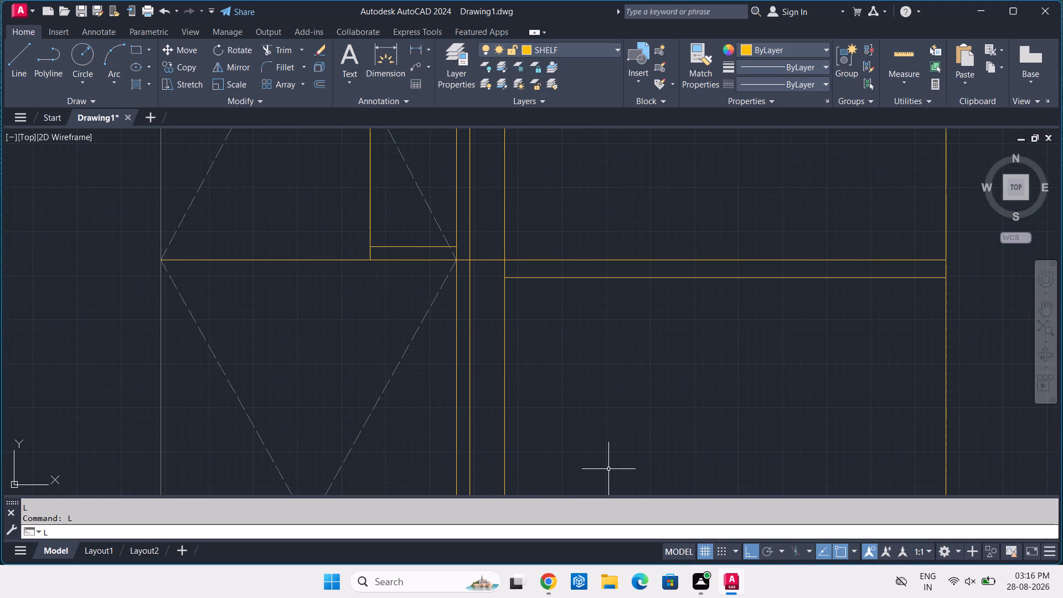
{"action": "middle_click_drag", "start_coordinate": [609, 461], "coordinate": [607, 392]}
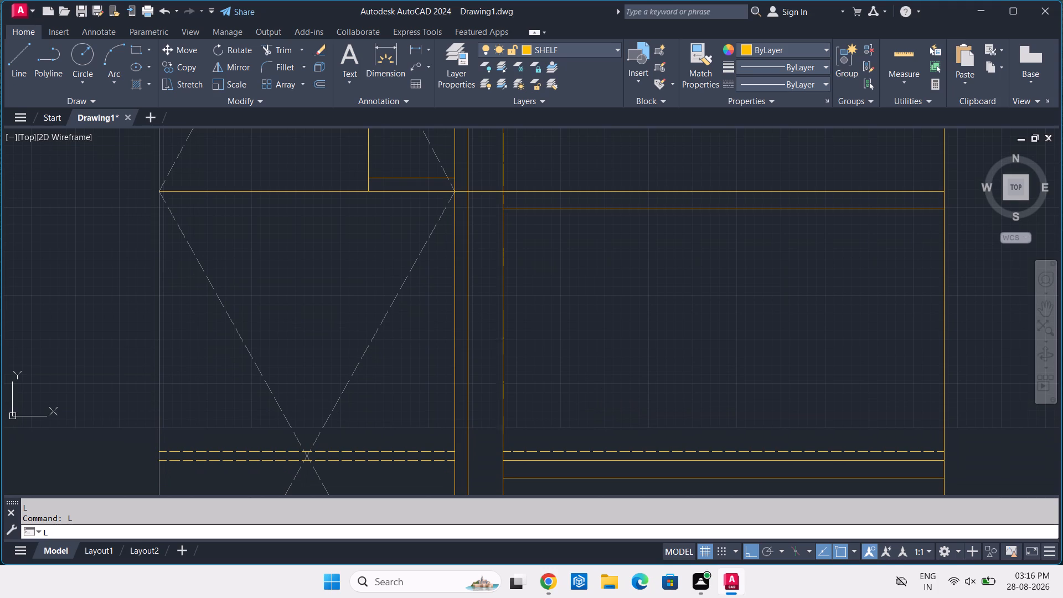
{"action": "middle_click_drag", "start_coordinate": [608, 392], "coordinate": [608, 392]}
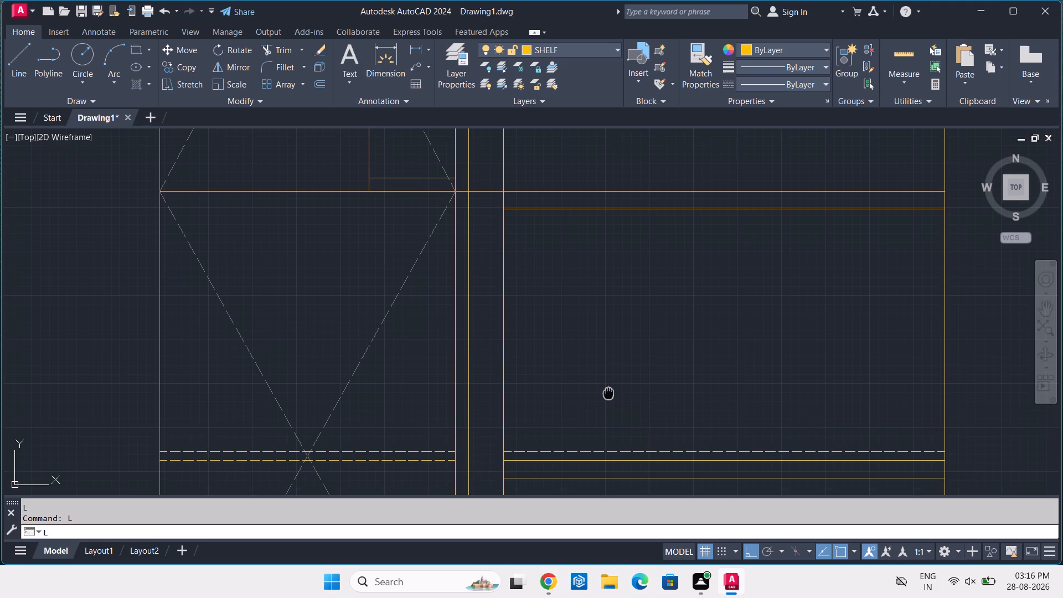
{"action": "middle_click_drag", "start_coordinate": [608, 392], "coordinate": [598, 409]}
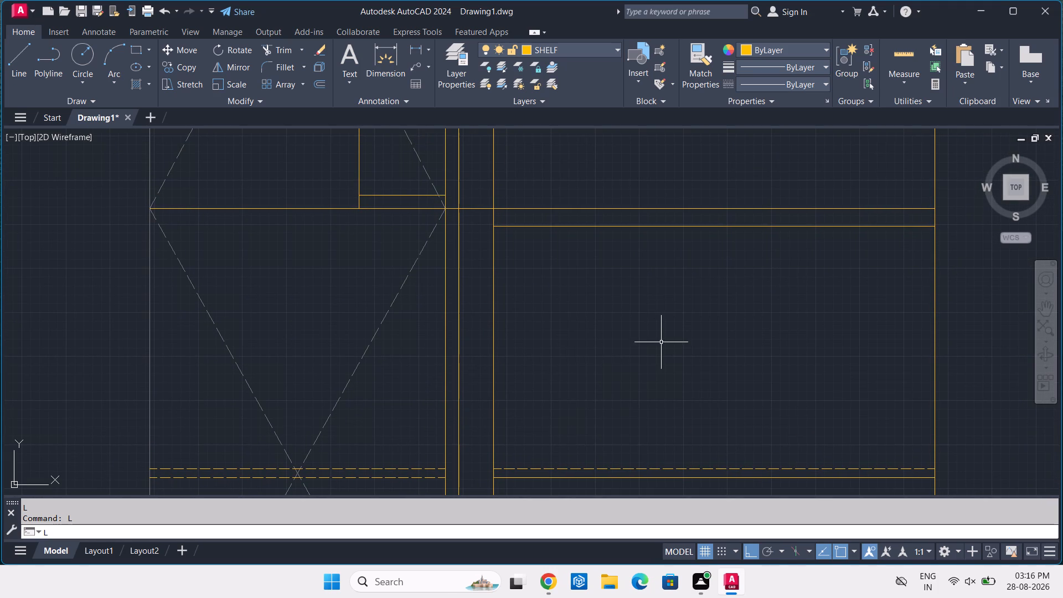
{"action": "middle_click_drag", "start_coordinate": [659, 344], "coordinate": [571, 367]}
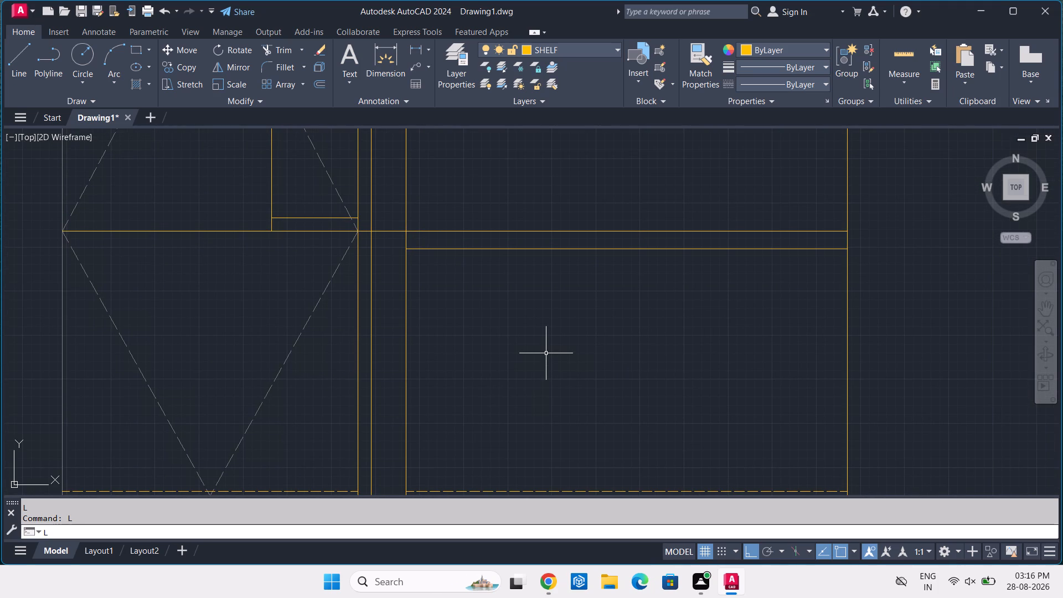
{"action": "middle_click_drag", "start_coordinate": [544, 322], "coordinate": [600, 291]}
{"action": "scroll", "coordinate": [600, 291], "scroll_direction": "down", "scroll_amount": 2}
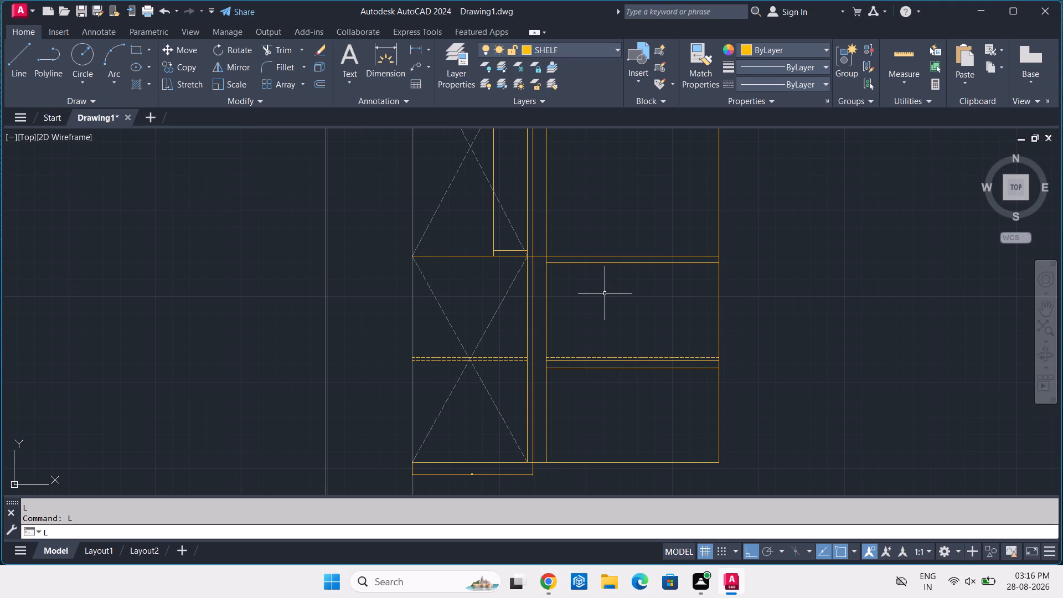
Begin a line on the upper shelf's underside, tracking from its corner at the 500-wide outline's near vertical: 10 inward, then 5 back.
{"action": "type", "text": "L"}
{"action": "key", "text": "space"}
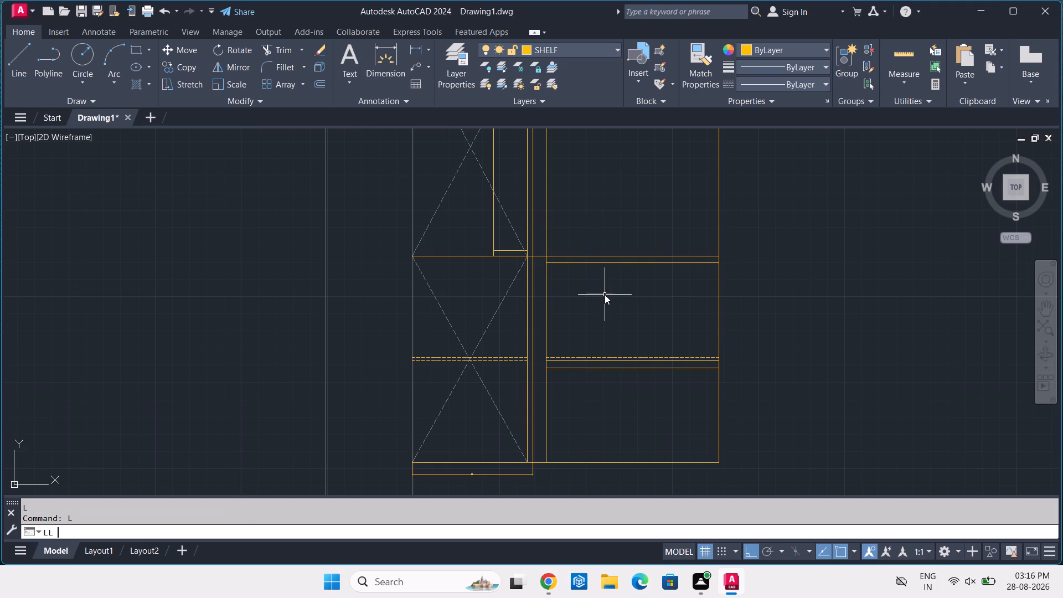
{"action": "type", "text": "L"}
{"action": "key", "text": "space"}
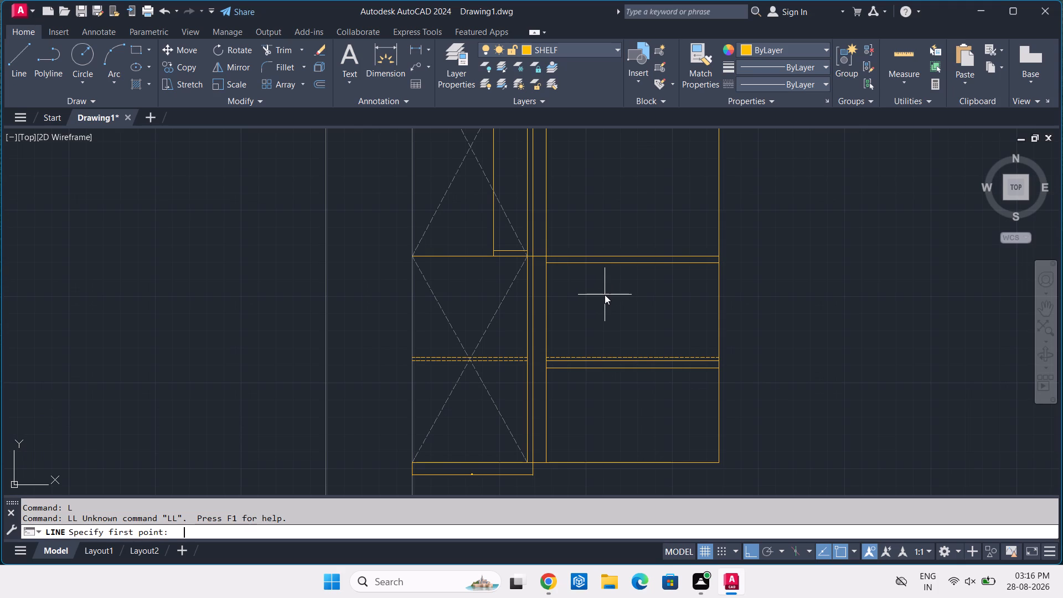
{"action": "scroll", "coordinate": [605, 295], "scroll_direction": "up", "scroll_amount": 2}
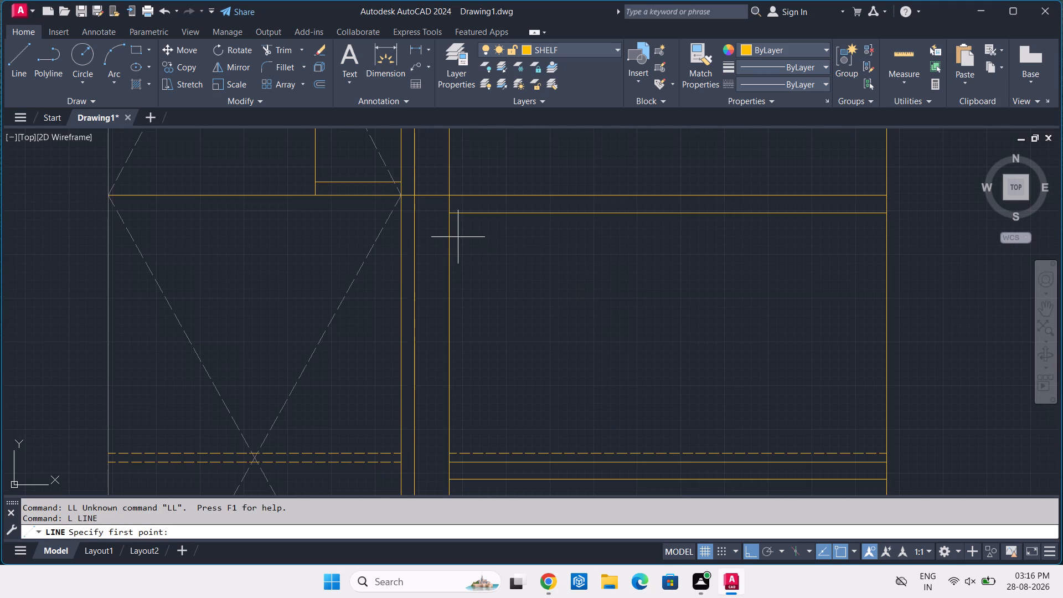
{"action": "scroll", "coordinate": [458, 235], "scroll_direction": "up", "scroll_amount": 3}
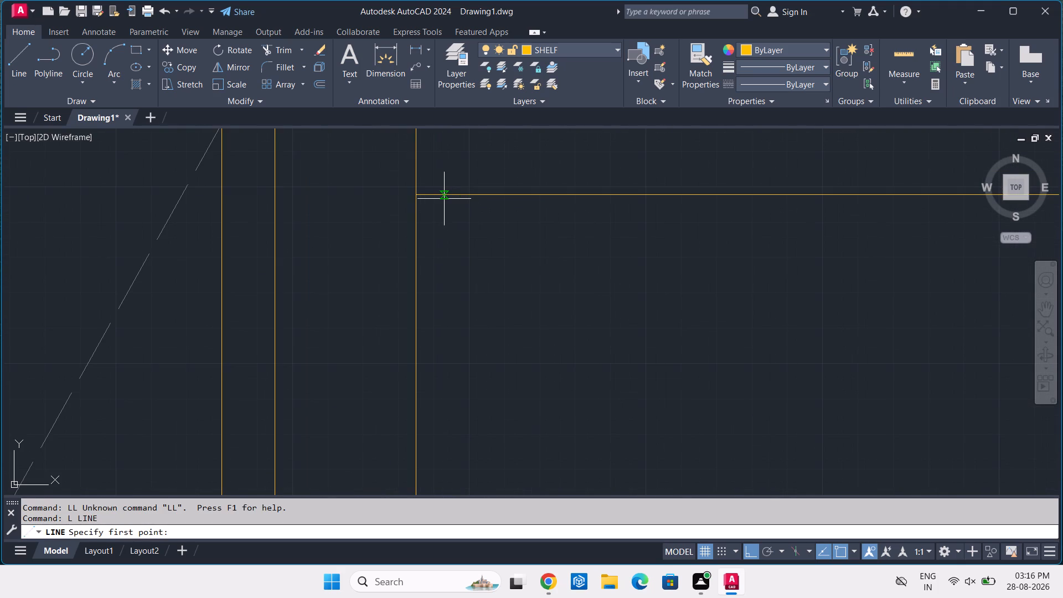
{"action": "type", "text": "TK"}
{"action": "key", "text": "space"}
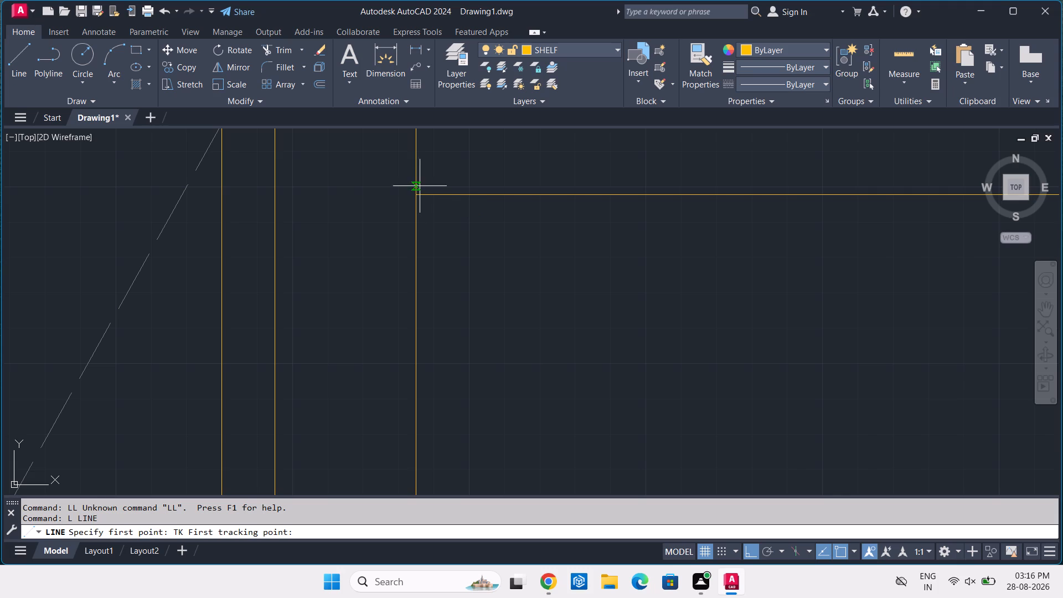
{"action": "left_click", "coordinate": [419, 194]}
{"action": "type", "text": "10"}
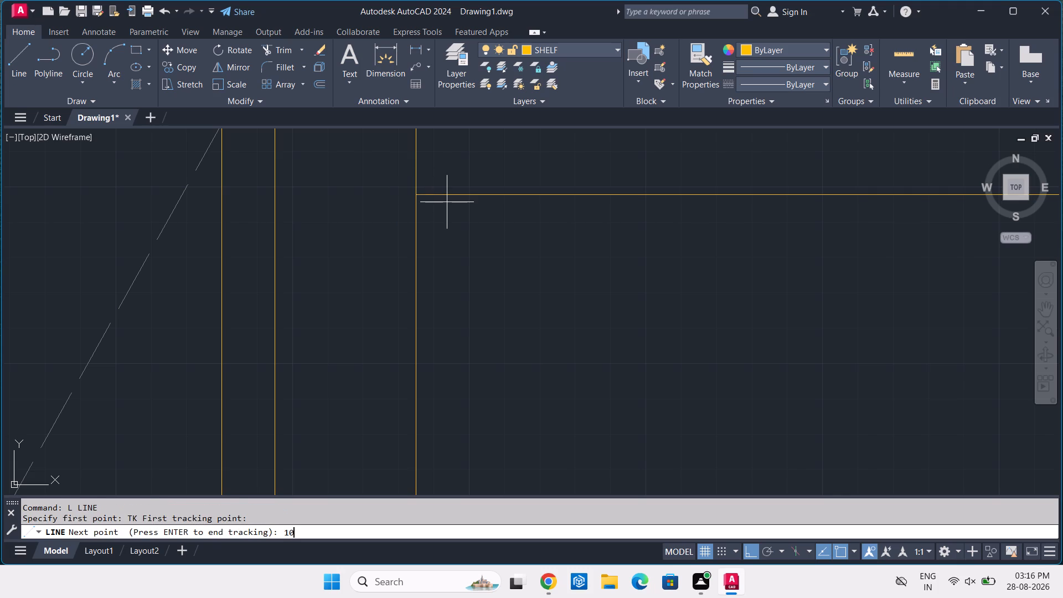
{"action": "key", "text": "Return"}
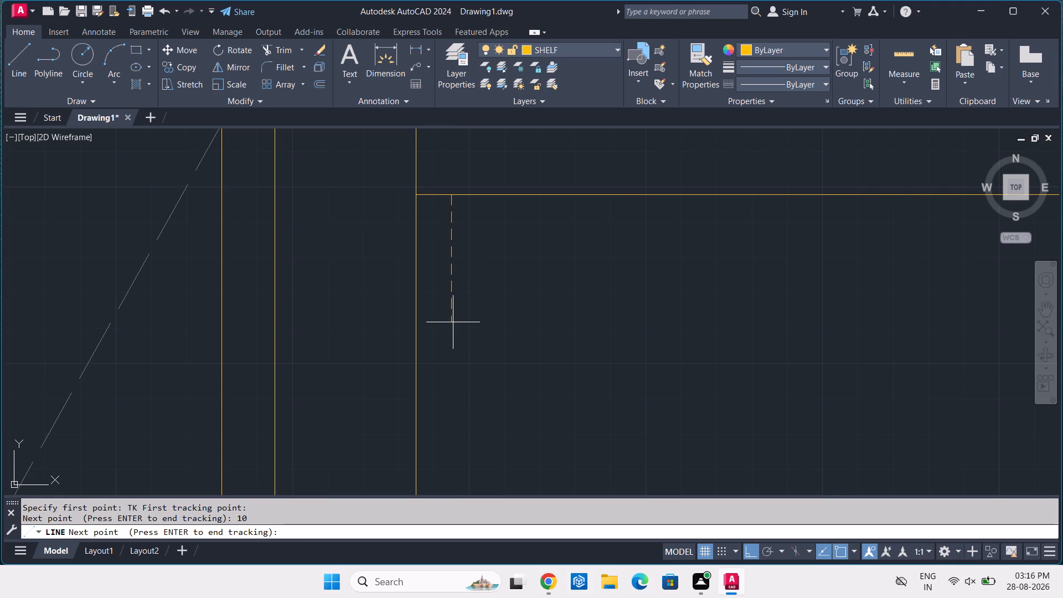
{"action": "scroll", "coordinate": [455, 262], "scroll_direction": "down", "scroll_amount": 4}
{"action": "scroll", "coordinate": [458, 437], "scroll_direction": "down", "scroll_amount": 2}
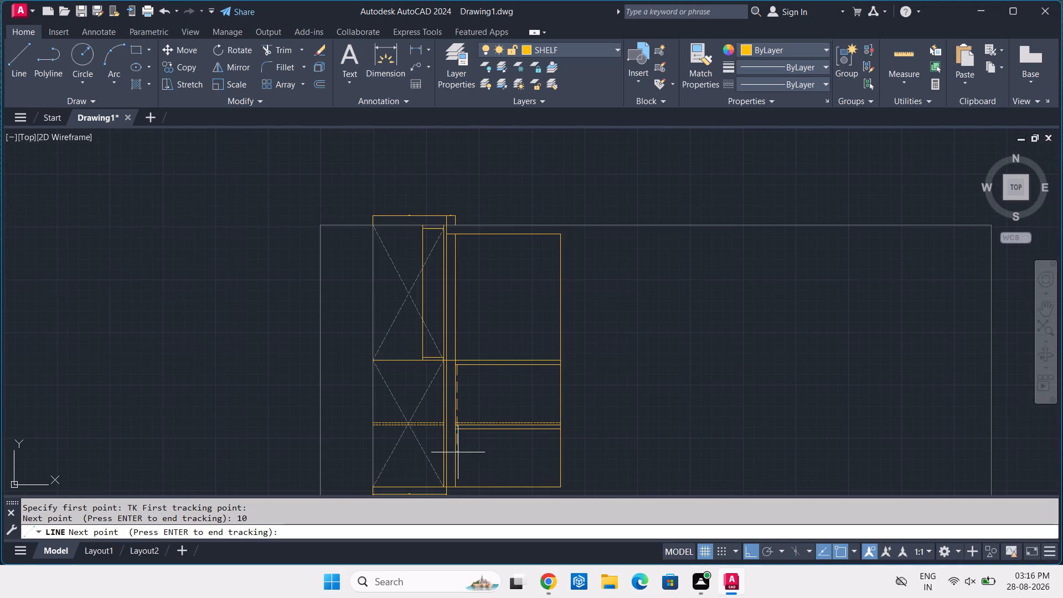
{"action": "middle_click_drag", "start_coordinate": [458, 469], "coordinate": [450, 437]}
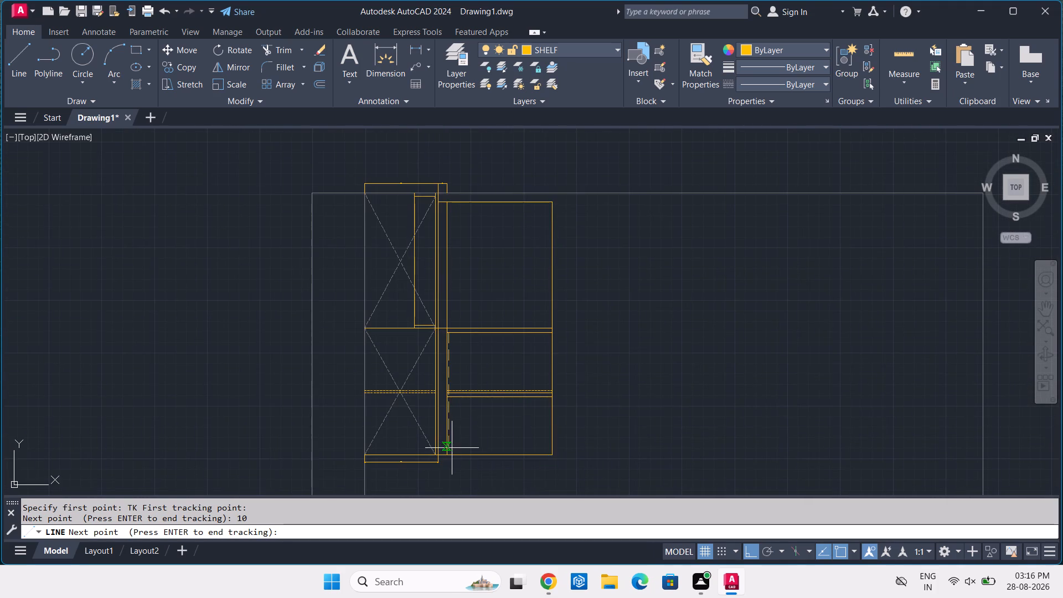
{"action": "scroll", "coordinate": [453, 449], "scroll_direction": "up", "scroll_amount": 2}
{"action": "middle_click_drag", "start_coordinate": [461, 242], "coordinate": [467, 380]}
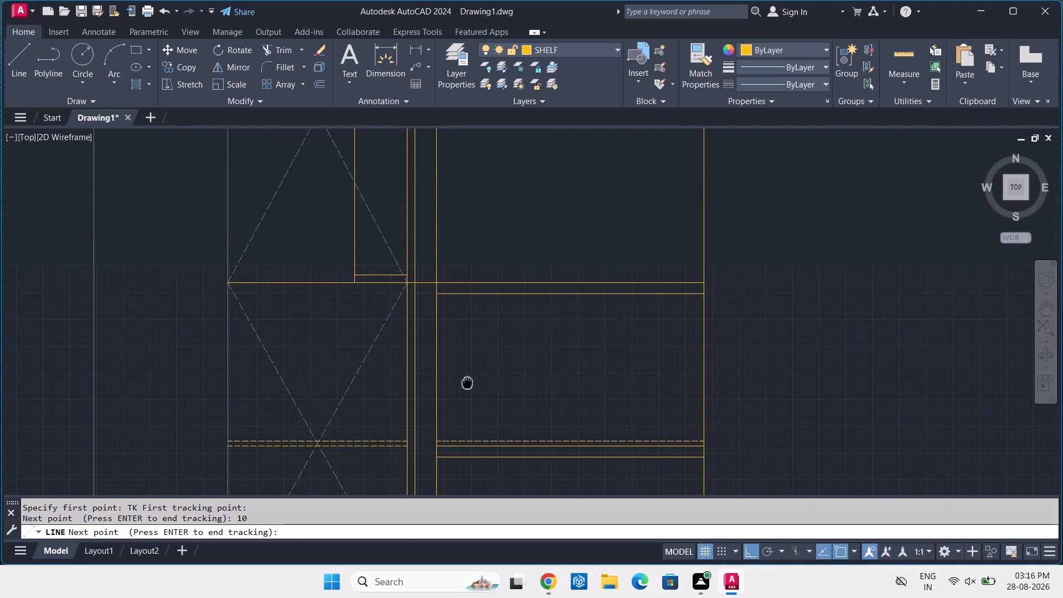
{"action": "middle_click_drag", "start_coordinate": [467, 380], "coordinate": [466, 378]}
{"action": "scroll", "coordinate": [436, 264], "scroll_direction": "up", "scroll_amount": 3}
{"action": "scroll", "coordinate": [447, 359], "scroll_direction": "up", "scroll_amount": 1}
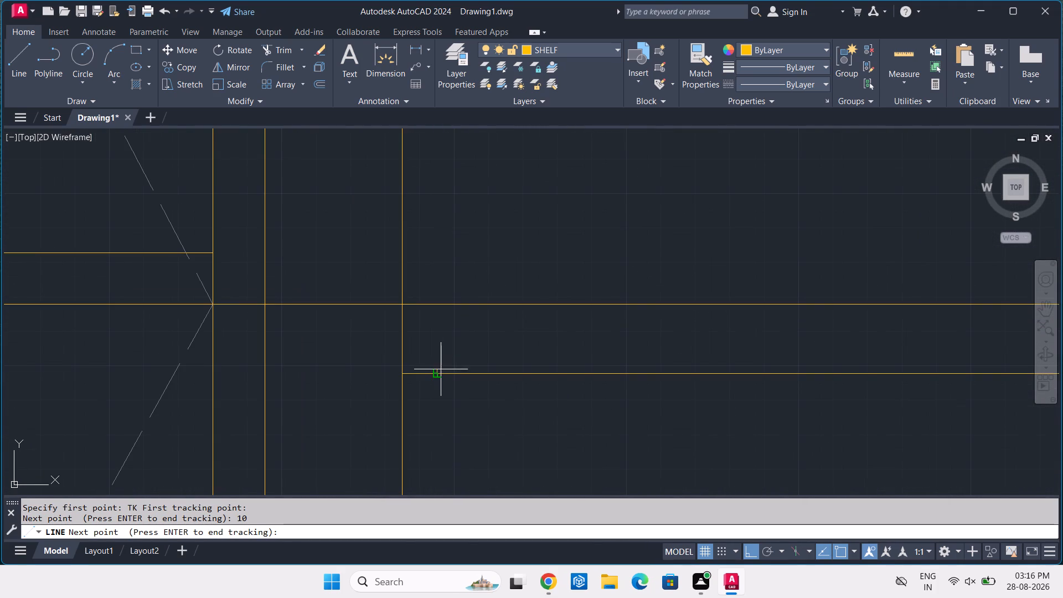
{"action": "key", "text": "5"}
{"action": "key", "text": "Return"}
{"action": "scroll", "coordinate": [414, 456], "scroll_direction": "down", "scroll_amount": 3}
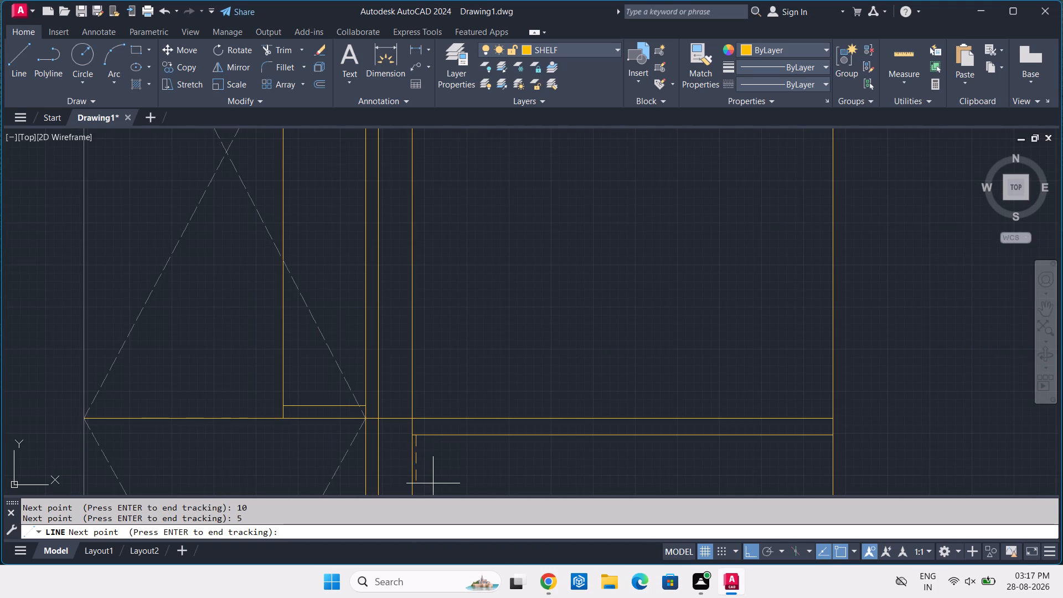
{"action": "middle_click_drag", "start_coordinate": [435, 483], "coordinate": [438, 351]}
{"action": "key", "text": "Return"}
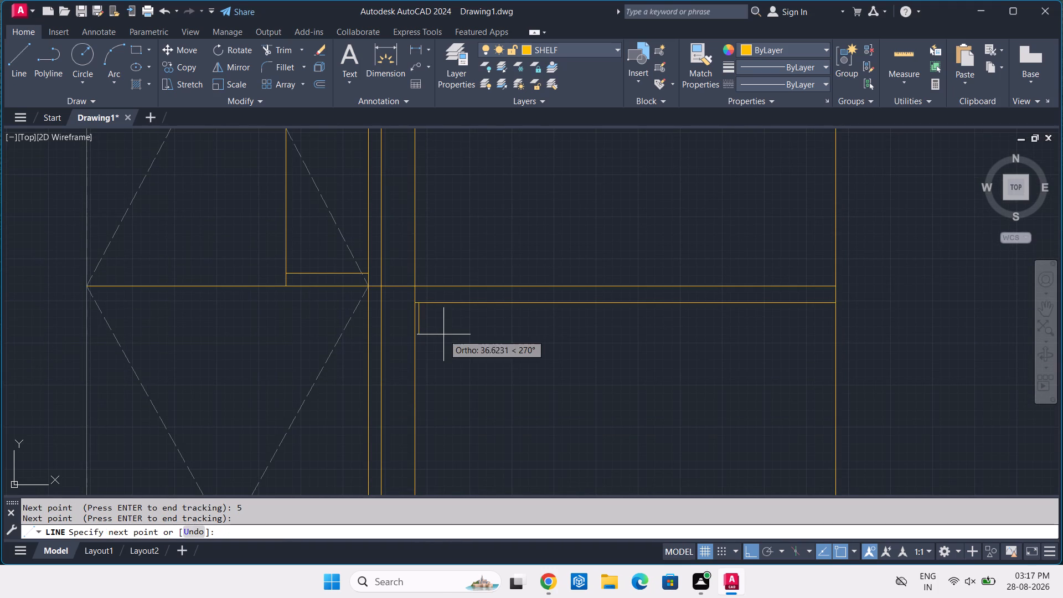
Draw the line's first segment straight down, about 576 long, ending just above the 500-wide outline's bottom edge.
{"action": "scroll", "coordinate": [444, 338], "scroll_direction": "down", "scroll_amount": 2}
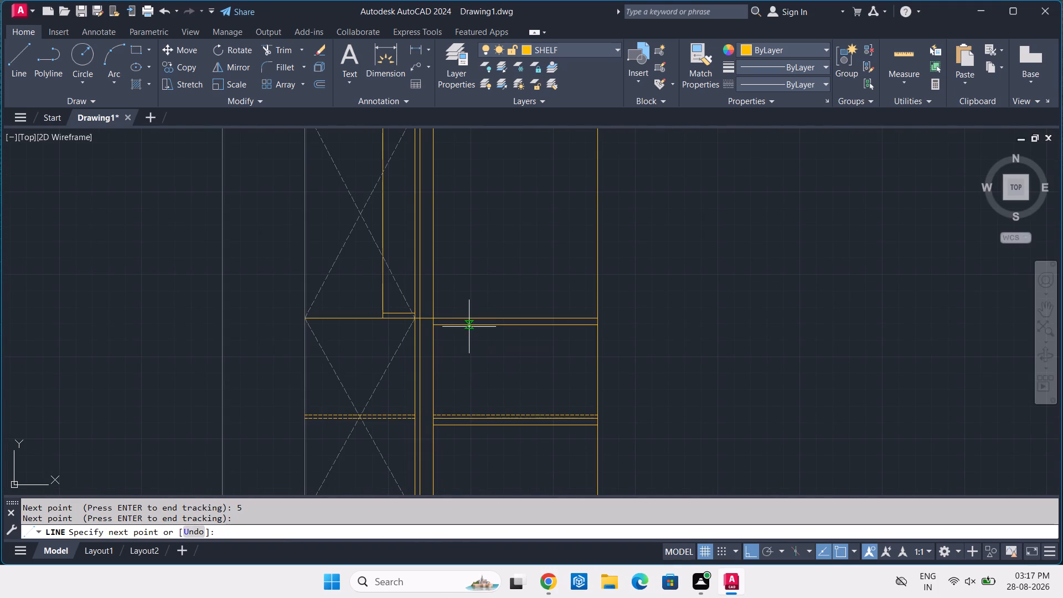
{"action": "scroll", "coordinate": [471, 311], "scroll_direction": "down", "scroll_amount": 2}
{"action": "scroll", "coordinate": [468, 381], "scroll_direction": "up", "scroll_amount": 3}
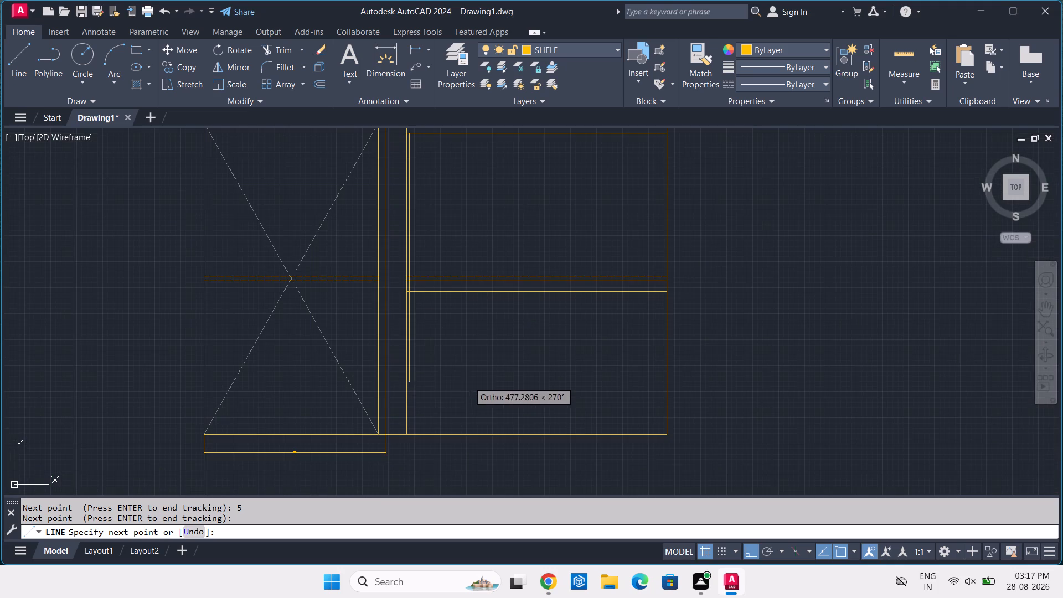
{"action": "scroll", "coordinate": [428, 432], "scroll_direction": "up", "scroll_amount": 3}
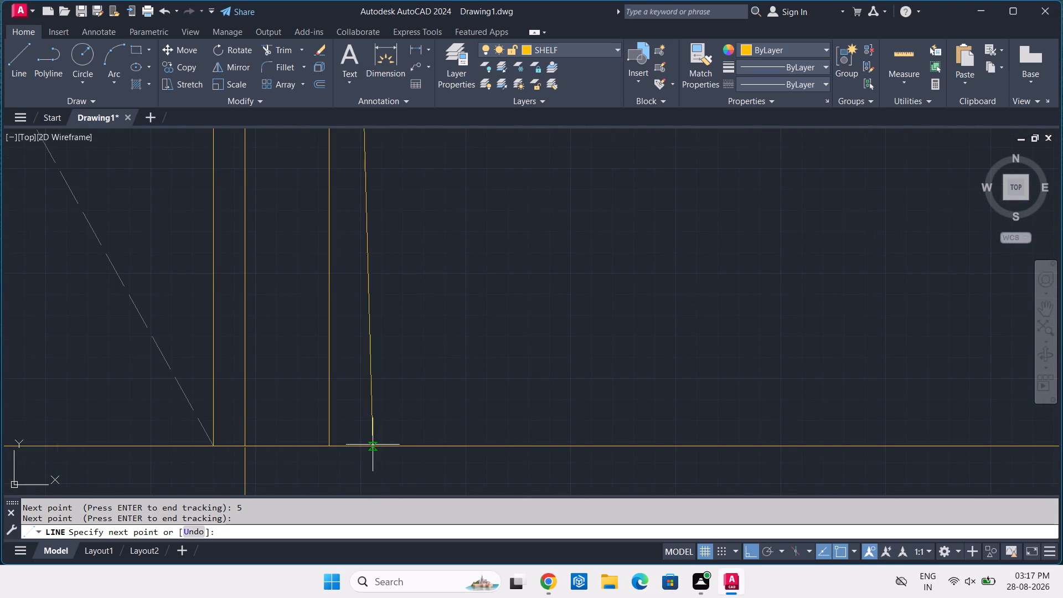
{"action": "scroll", "coordinate": [348, 432], "scroll_direction": "up", "scroll_amount": 3}
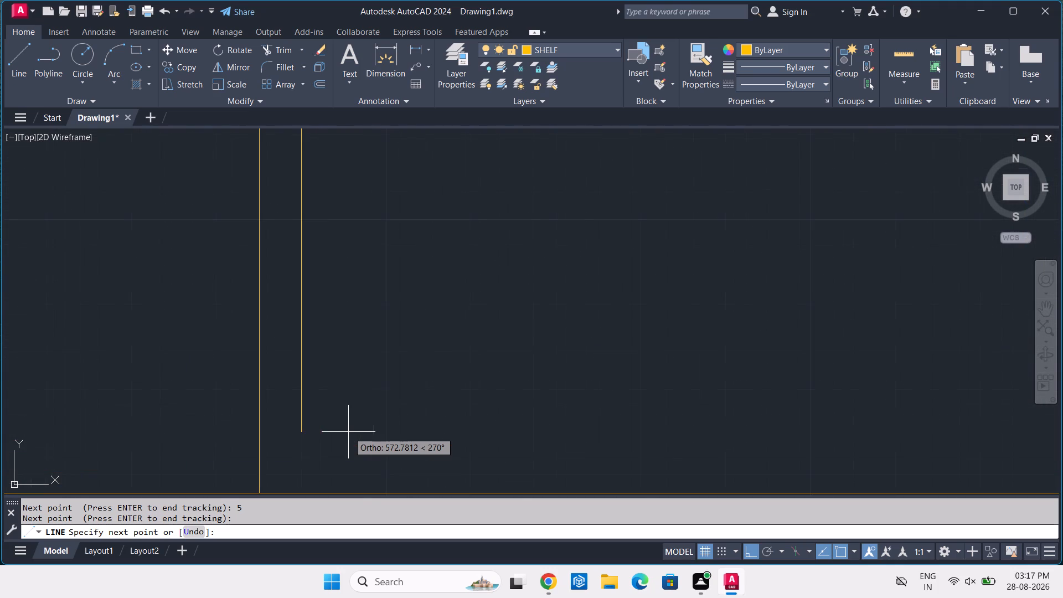
{"action": "left_click", "coordinate": [302, 456]}
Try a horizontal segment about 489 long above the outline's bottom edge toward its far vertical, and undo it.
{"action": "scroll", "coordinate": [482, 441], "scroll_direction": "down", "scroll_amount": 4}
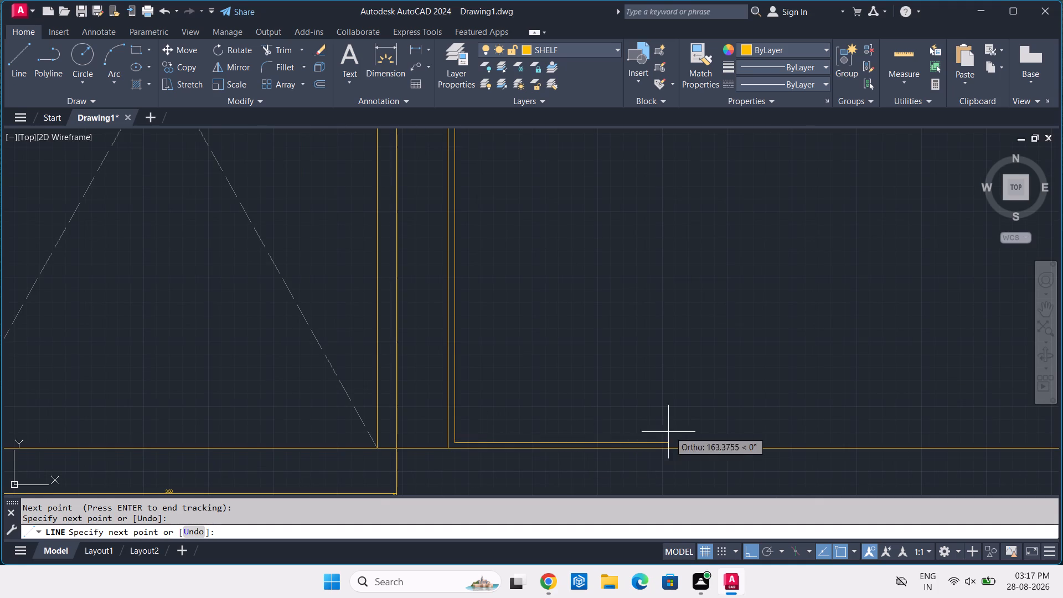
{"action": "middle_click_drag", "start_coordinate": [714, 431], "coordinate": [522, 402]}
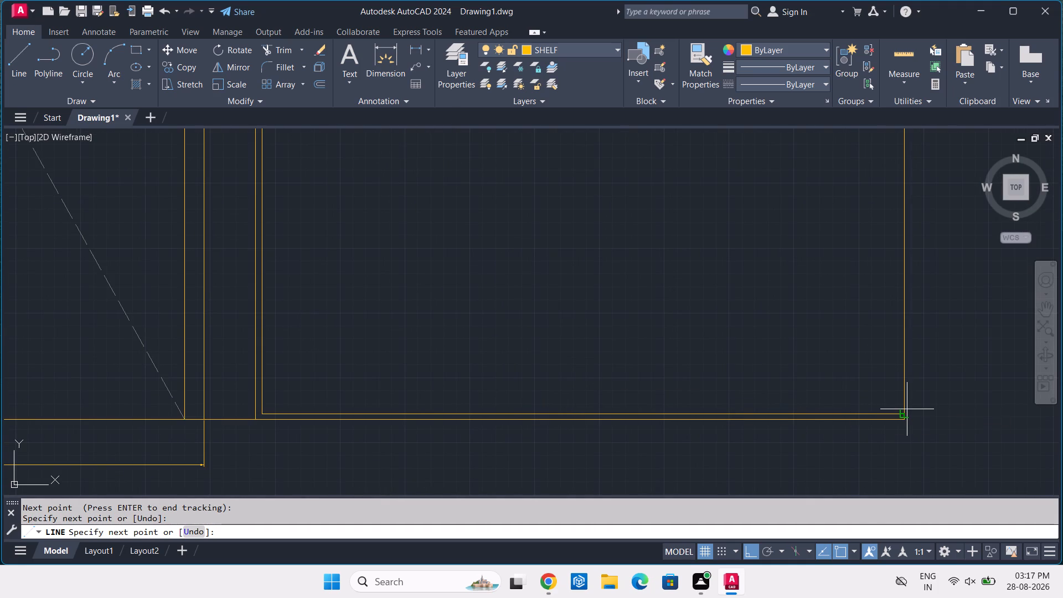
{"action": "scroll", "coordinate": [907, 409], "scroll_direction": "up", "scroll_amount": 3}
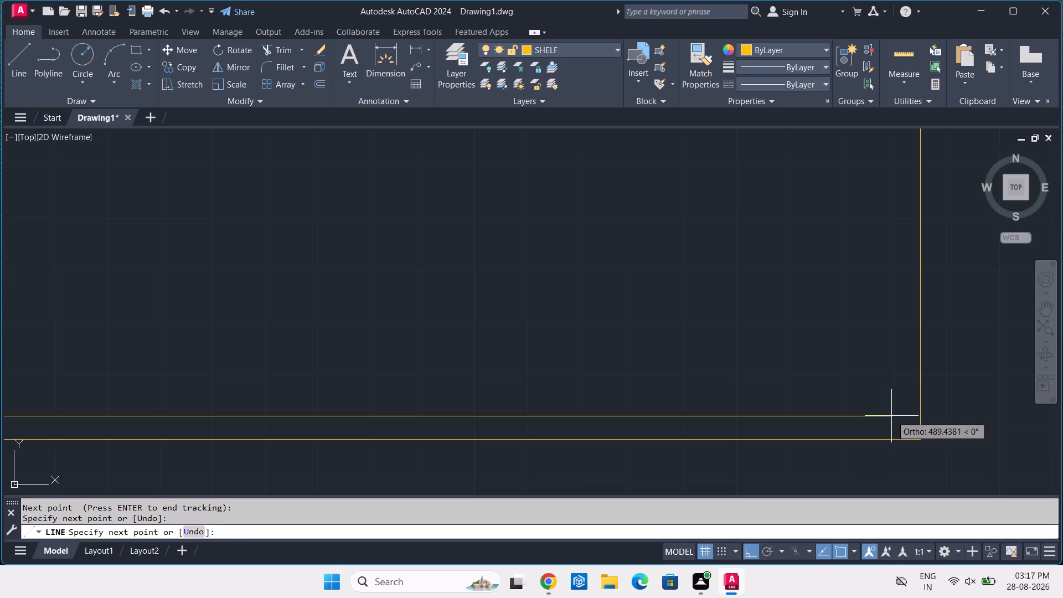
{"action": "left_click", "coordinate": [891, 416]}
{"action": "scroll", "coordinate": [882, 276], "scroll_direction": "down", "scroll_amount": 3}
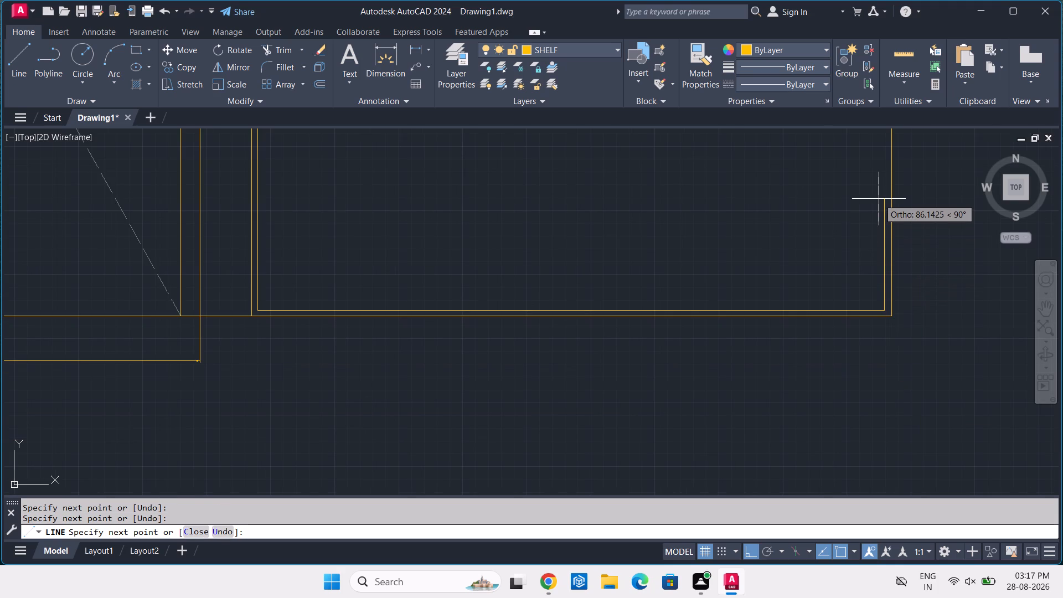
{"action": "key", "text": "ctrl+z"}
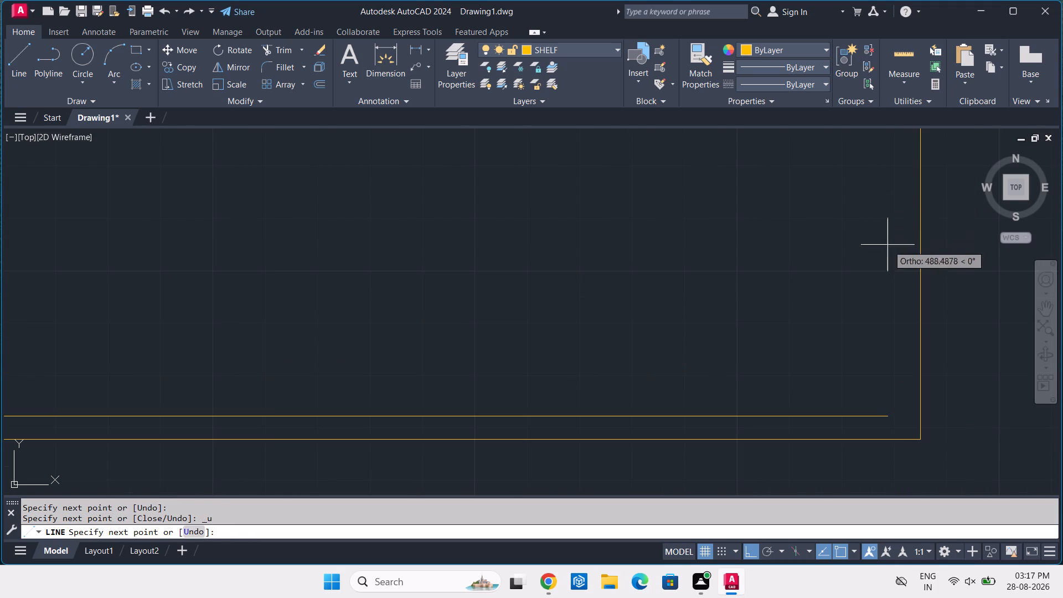
Draw the horizontal segment about 492 long above the outline's bottom edge, ending just short of its far vertical.
{"action": "scroll", "coordinate": [901, 384], "scroll_direction": "up", "scroll_amount": 2}
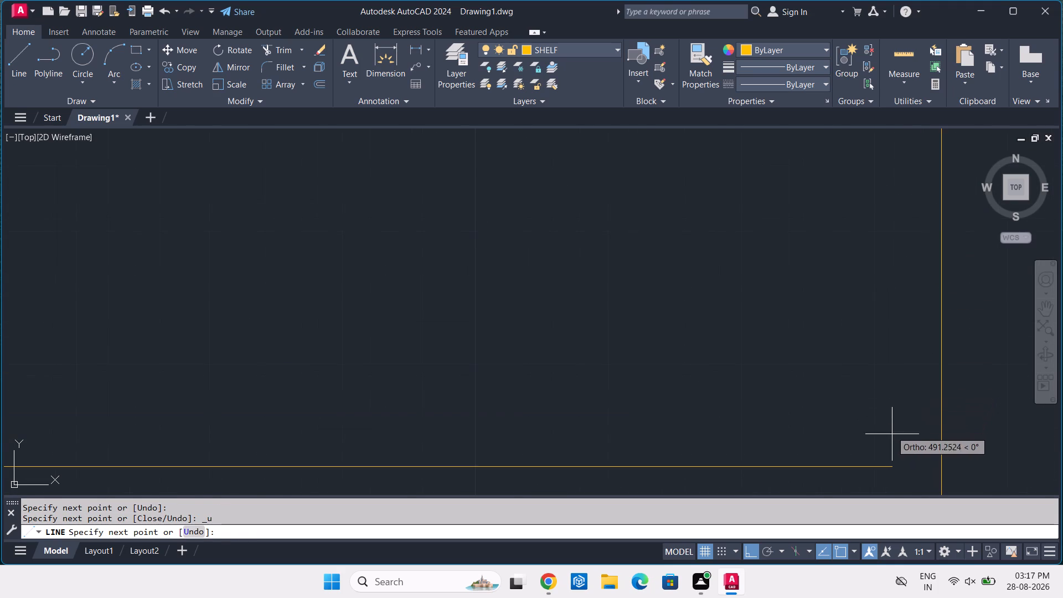
{"action": "left_click", "coordinate": [897, 463]}
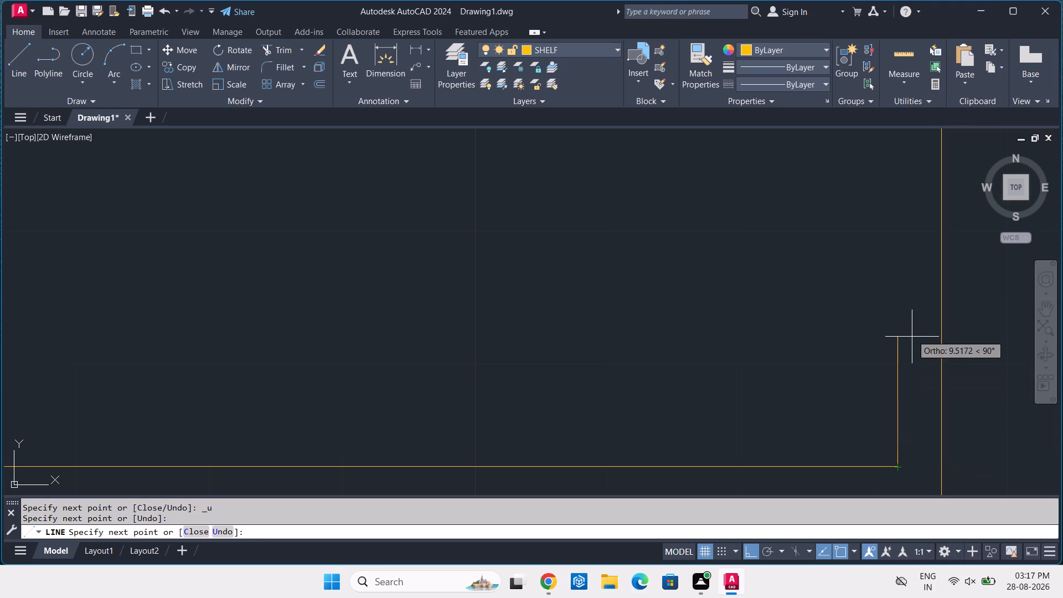
Draw the line's last segment straight up, about 576 long, to the upper shelf's underside near the far vertical, and end the line.
{"action": "scroll", "coordinate": [910, 328], "scroll_direction": "down", "scroll_amount": 3}
{"action": "scroll", "coordinate": [914, 240], "scroll_direction": "down", "scroll_amount": 2}
{"action": "middle_click_drag", "start_coordinate": [902, 218], "coordinate": [909, 243]}
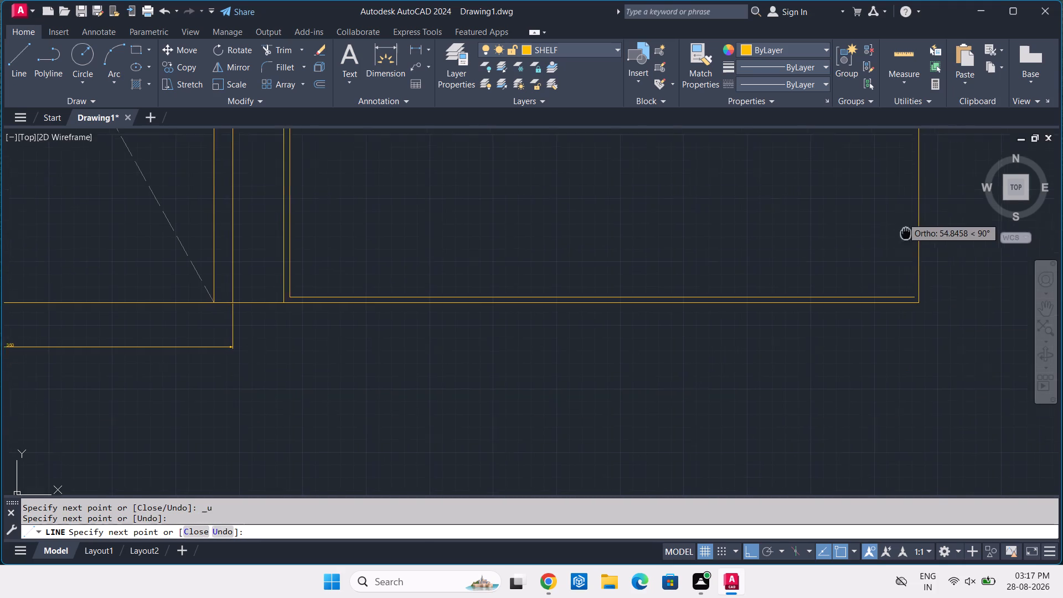
{"action": "middle_click_drag", "start_coordinate": [909, 243], "coordinate": [901, 362]}
{"action": "scroll", "coordinate": [896, 291], "scroll_direction": "down", "scroll_amount": 3}
{"action": "middle_click_drag", "start_coordinate": [905, 170], "coordinate": [878, 279]}
{"action": "scroll", "coordinate": [871, 265], "scroll_direction": "up", "scroll_amount": 7}
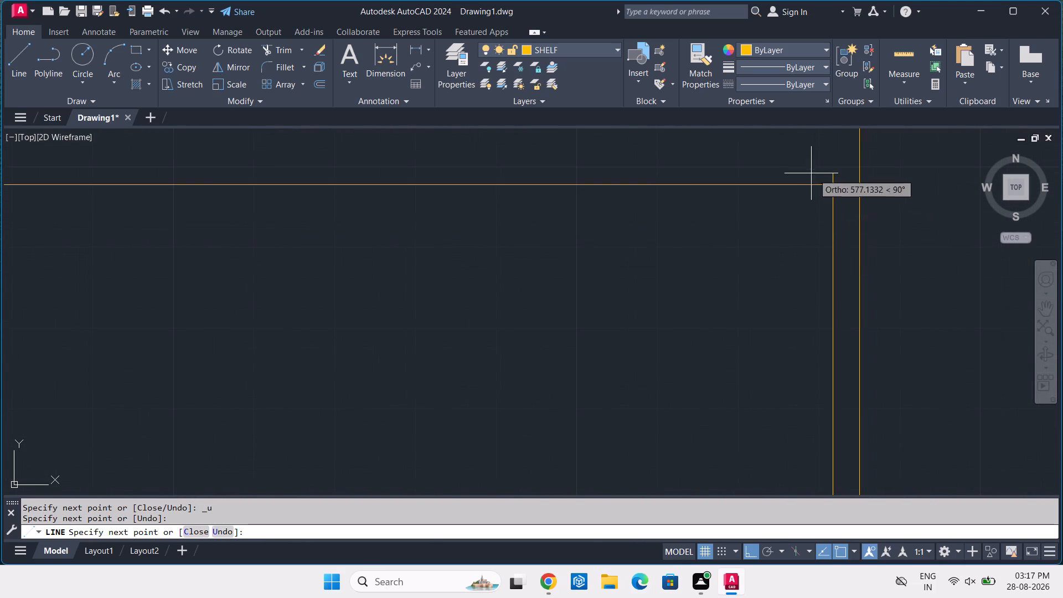
{"action": "left_click", "coordinate": [834, 181]}
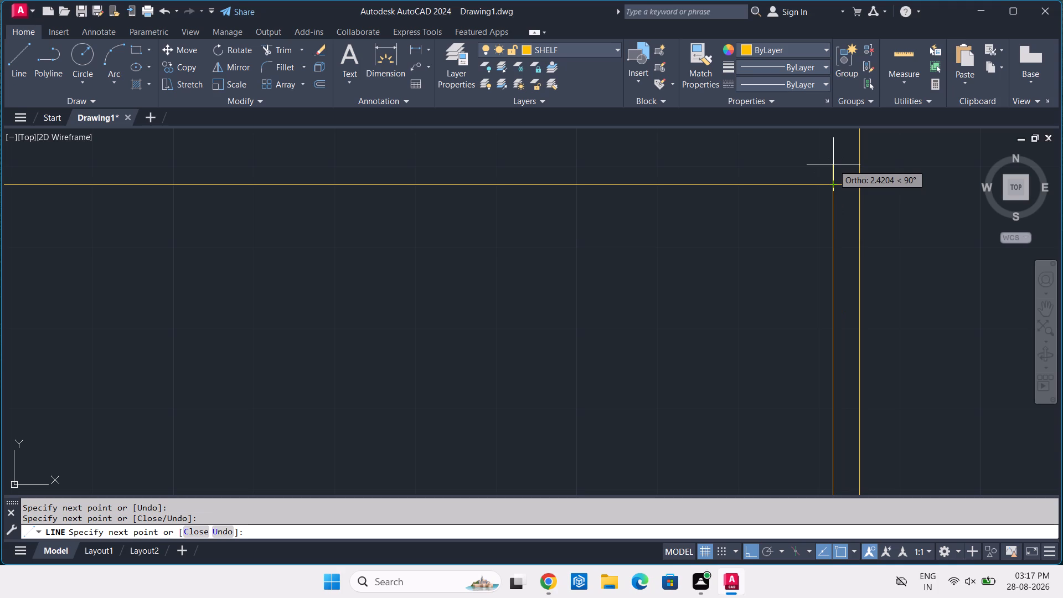
{"action": "key", "text": "Return"}
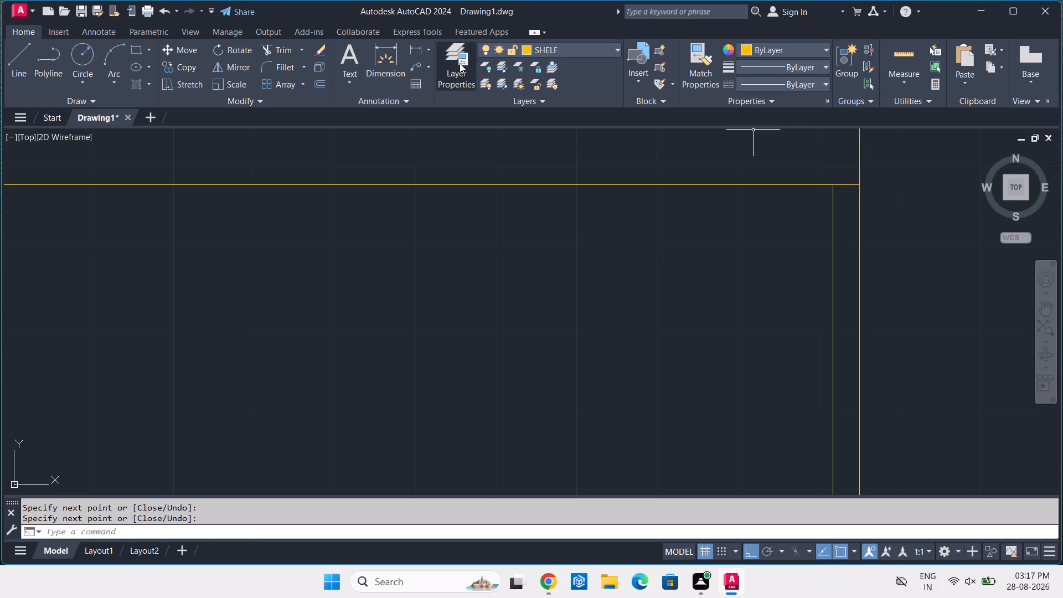
Make layer 0 the current layer.
{"action": "left_click", "coordinate": [460, 63]}
{"action": "scroll", "coordinate": [892, 84], "scroll_direction": "down", "scroll_amount": 4}
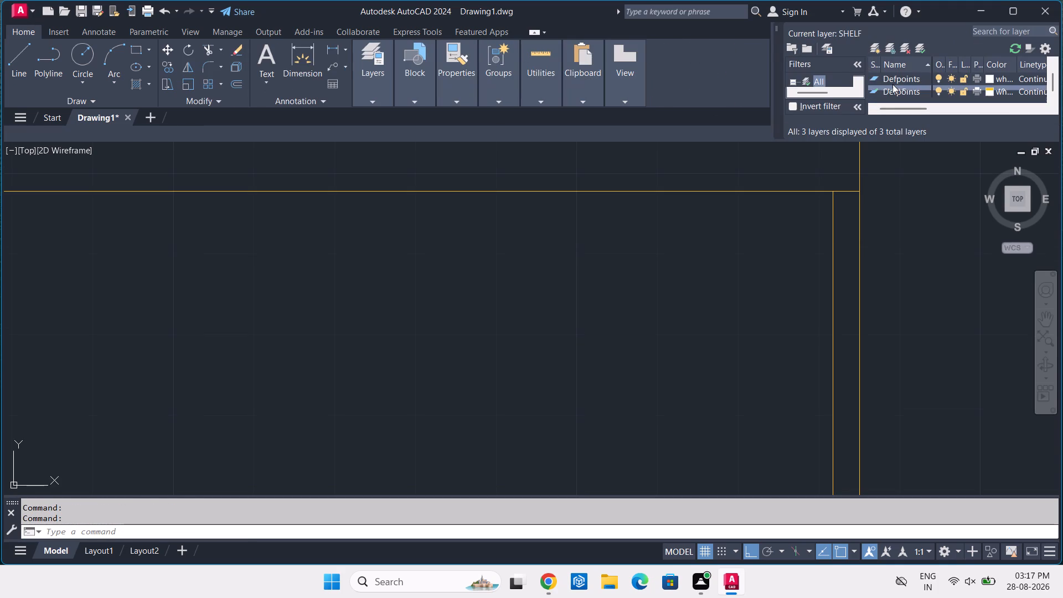
{"action": "scroll", "coordinate": [892, 76], "scroll_direction": "up", "scroll_amount": 4}
{"action": "left_click", "coordinate": [893, 76]}
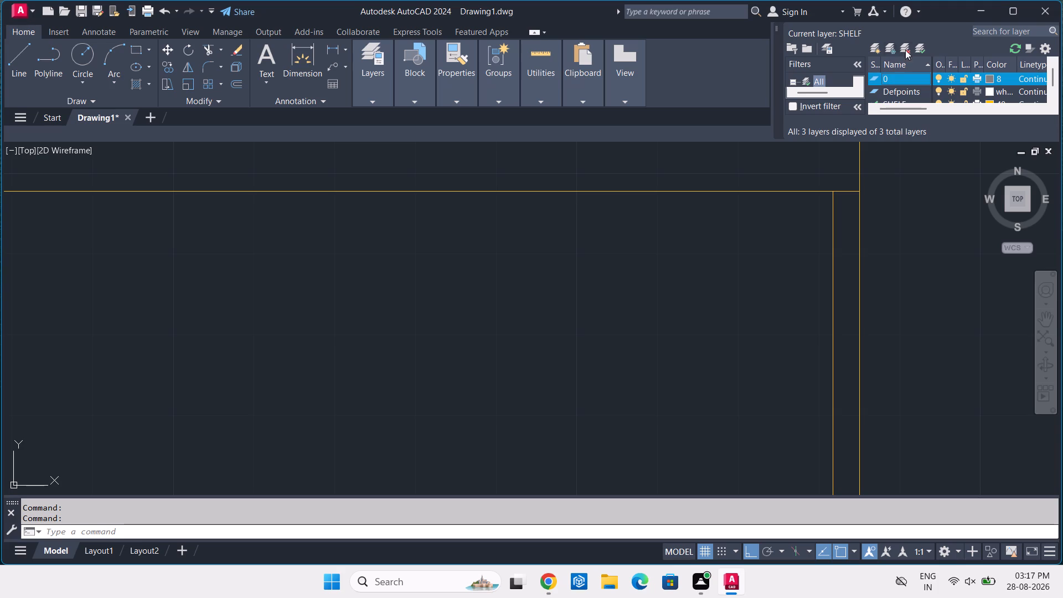
{"action": "left_click", "coordinate": [917, 47]}
{"action": "left_click", "coordinate": [777, 28]}
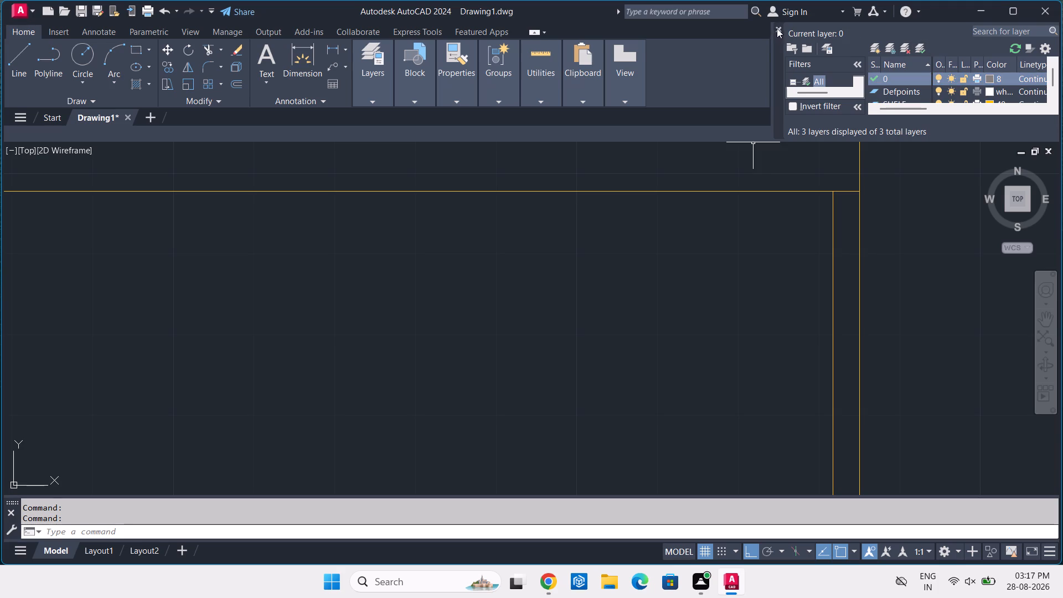
Draw a rectangle freehand inside the inset front outline, spanning the middle shelf and leaving a margin on all sides.
{"action": "scroll", "coordinate": [596, 200], "scroll_direction": "down", "scroll_amount": 2}
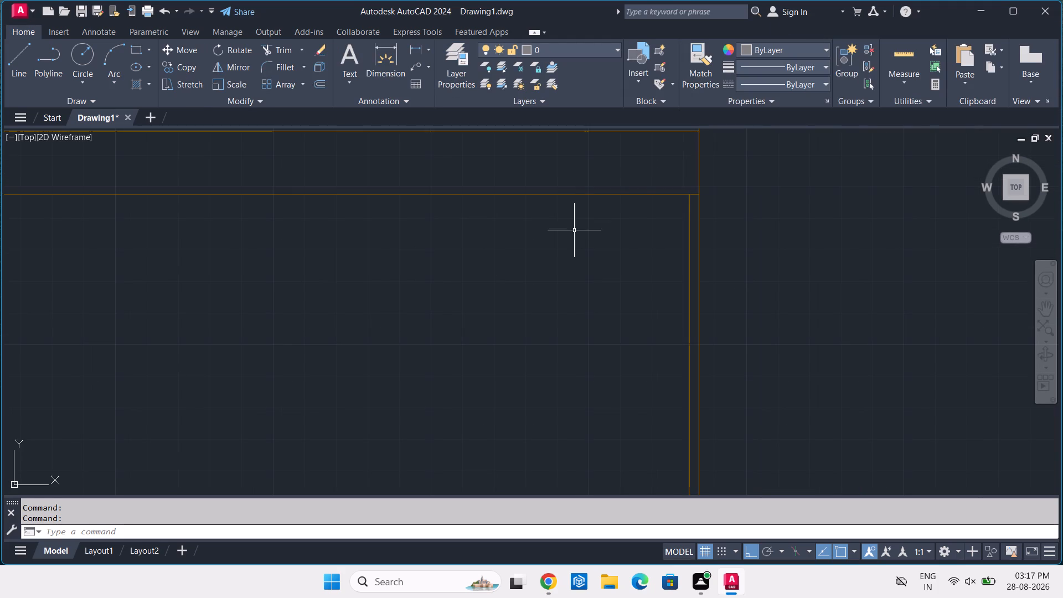
{"action": "type", "text": "REC"}
{"action": "key", "text": "space"}
{"action": "scroll", "coordinate": [575, 231], "scroll_direction": "down", "scroll_amount": 2}
{"action": "middle_click_drag", "start_coordinate": [496, 286], "coordinate": [624, 256]}
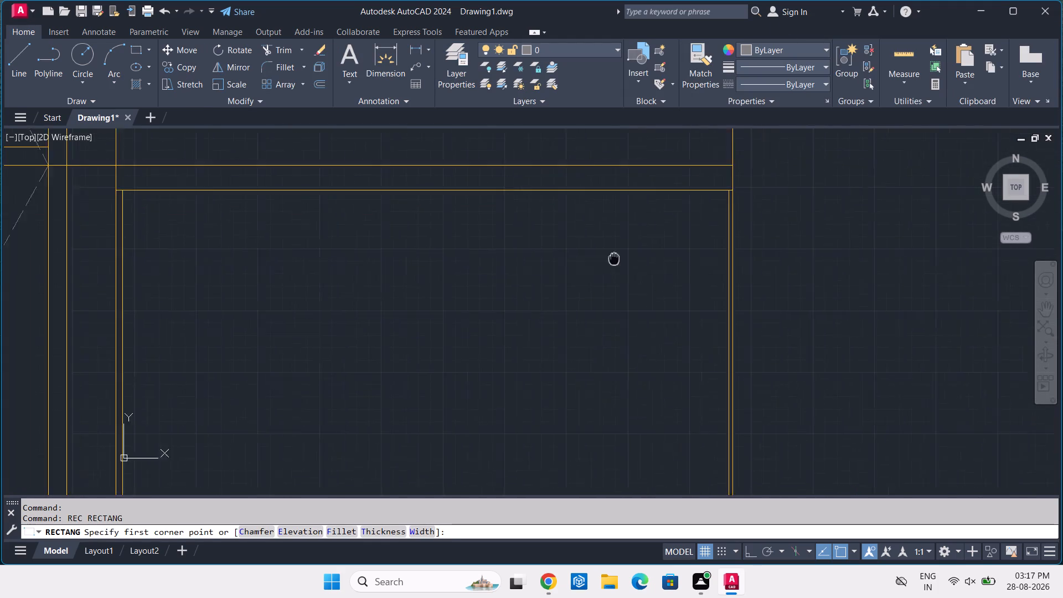
{"action": "middle_click_drag", "start_coordinate": [624, 256], "coordinate": [628, 256]}
{"action": "middle_click_drag", "start_coordinate": [598, 276], "coordinate": [682, 210]}
{"action": "scroll", "coordinate": [671, 218], "scroll_direction": "down", "scroll_amount": 1}
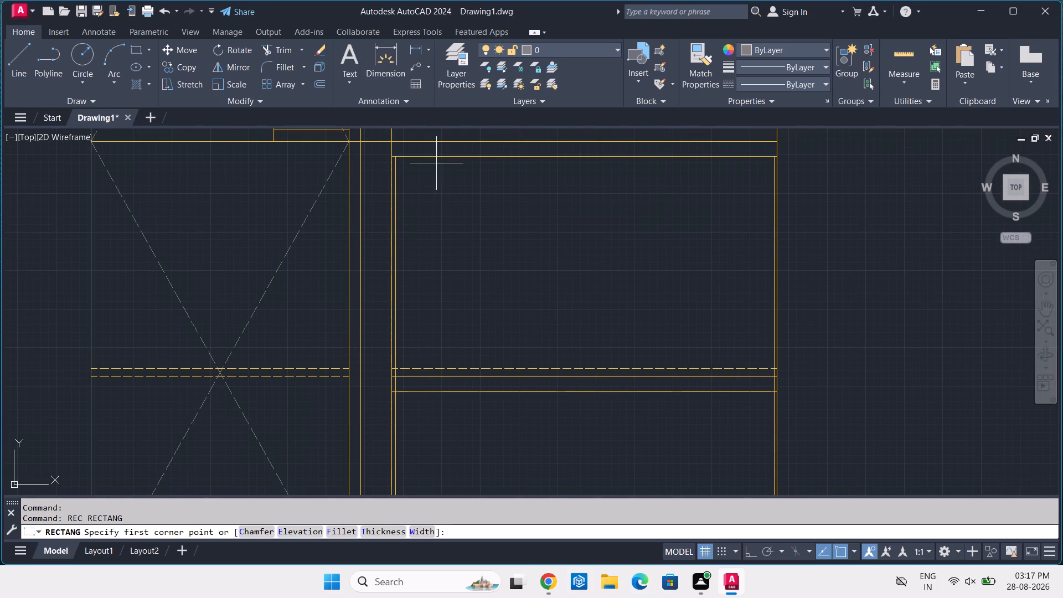
{"action": "scroll", "coordinate": [430, 168], "scroll_direction": "up", "scroll_amount": 2}
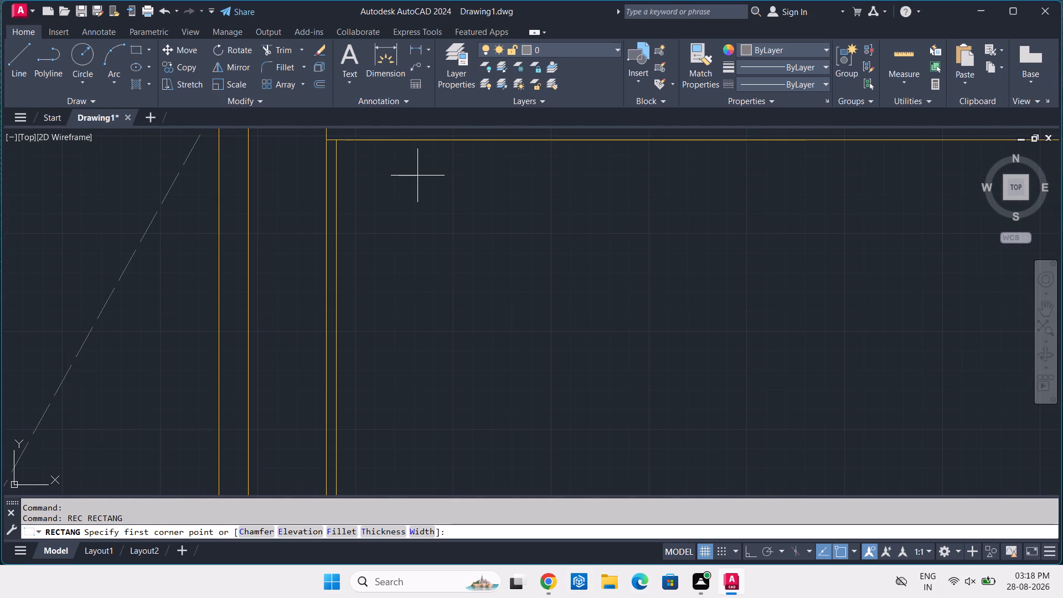
{"action": "left_click", "coordinate": [419, 176]}
{"action": "scroll", "coordinate": [419, 177], "scroll_direction": "down", "scroll_amount": 2}
{"action": "scroll", "coordinate": [524, 335], "scroll_direction": "down", "scroll_amount": 1}
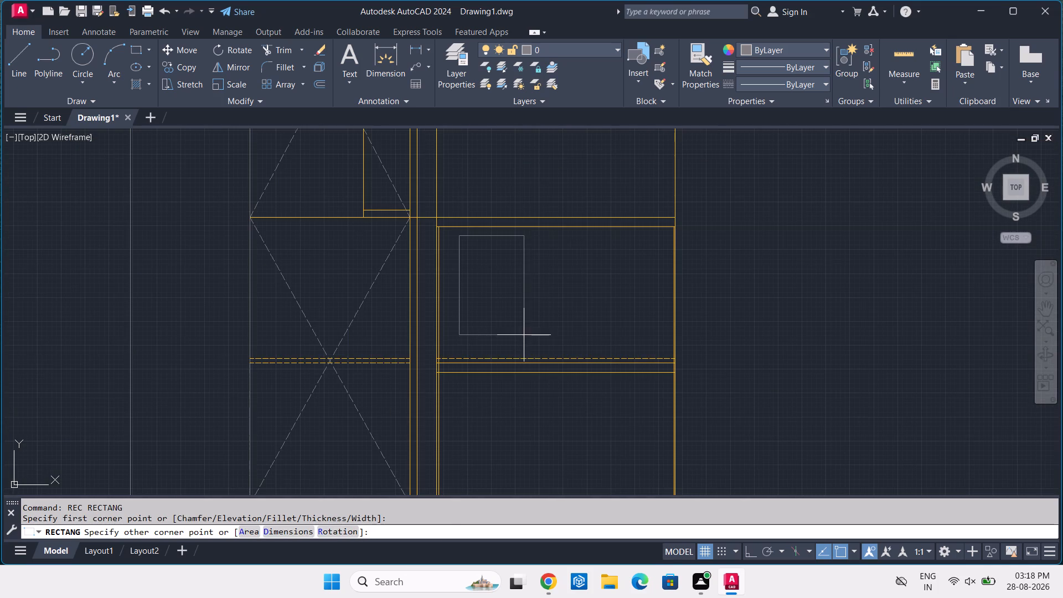
{"action": "middle_click_drag", "start_coordinate": [606, 435], "coordinate": [598, 408]}
{"action": "scroll", "coordinate": [606, 433], "scroll_direction": "down", "scroll_amount": 1}
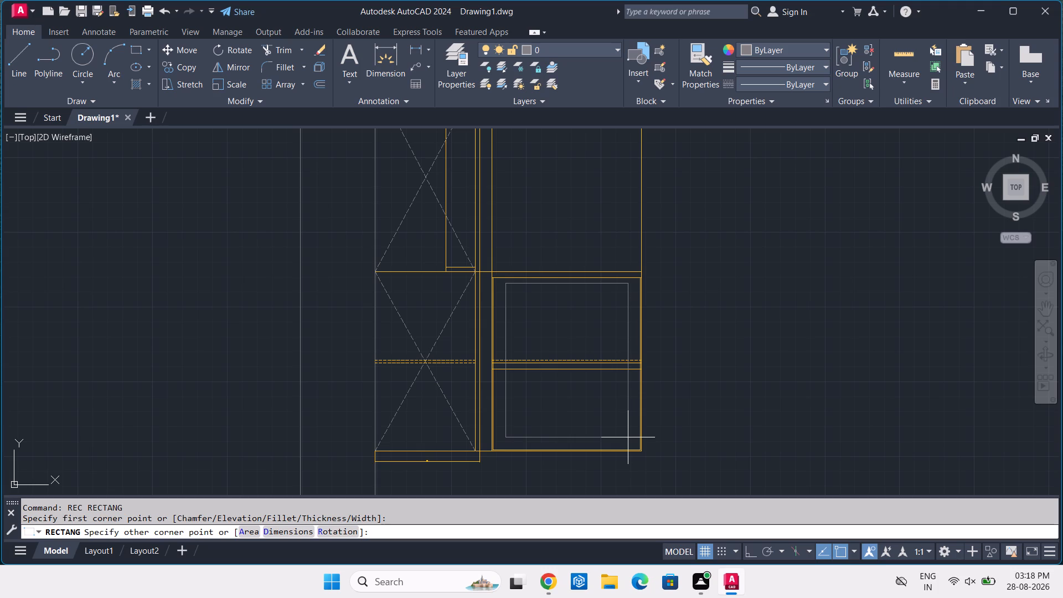
{"action": "scroll", "coordinate": [628, 437], "scroll_direction": "up", "scroll_amount": 1}
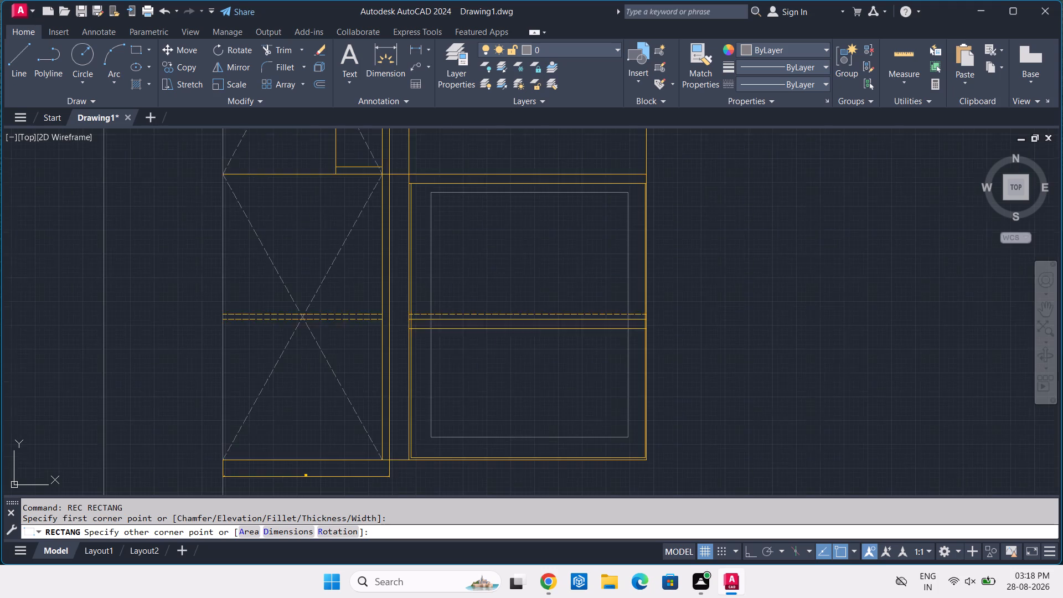
{"action": "scroll", "coordinate": [628, 437], "scroll_direction": "up", "scroll_amount": 2}
{"action": "left_click", "coordinate": [626, 434]}
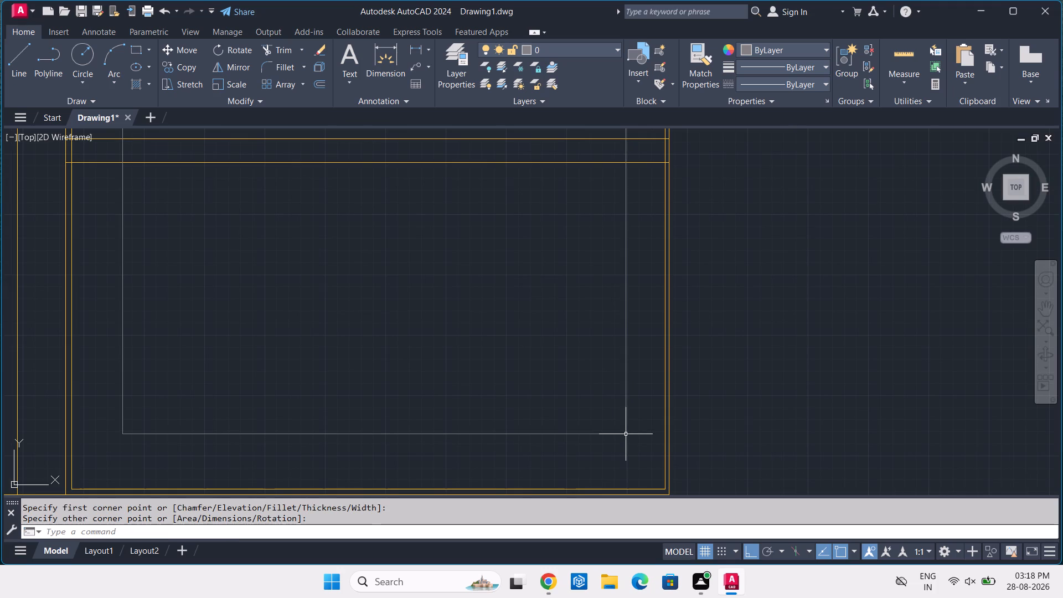
Move the new inner rectangle straight down by about 10.8, using its lower corner near the far vertical as base point.
{"action": "left_click", "coordinate": [620, 420]}
{"action": "left_click", "coordinate": [603, 441]}
{"action": "type", "text": "M"}
{"action": "key", "text": "space"}
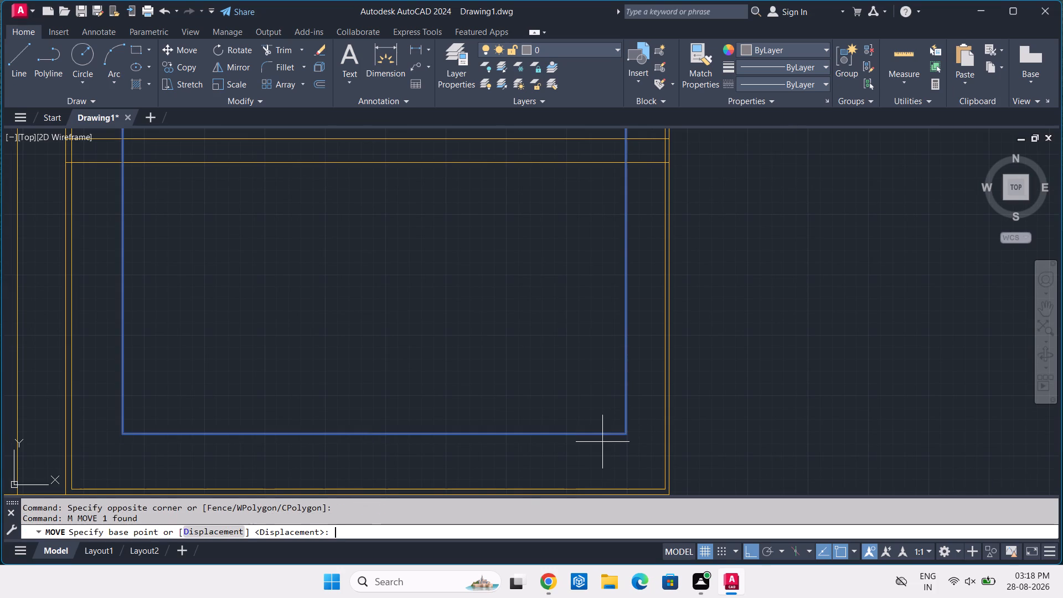
{"action": "scroll", "coordinate": [586, 424], "scroll_direction": "up", "scroll_amount": 2}
{"action": "middle_click_drag", "start_coordinate": [626, 421], "coordinate": [704, 285]}
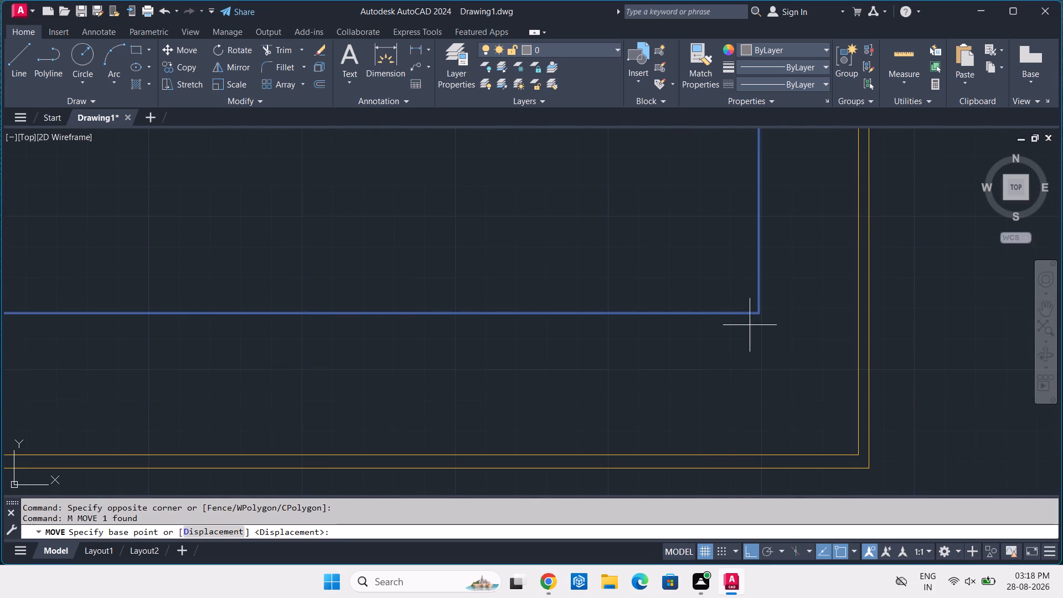
{"action": "left_click", "coordinate": [761, 317]}
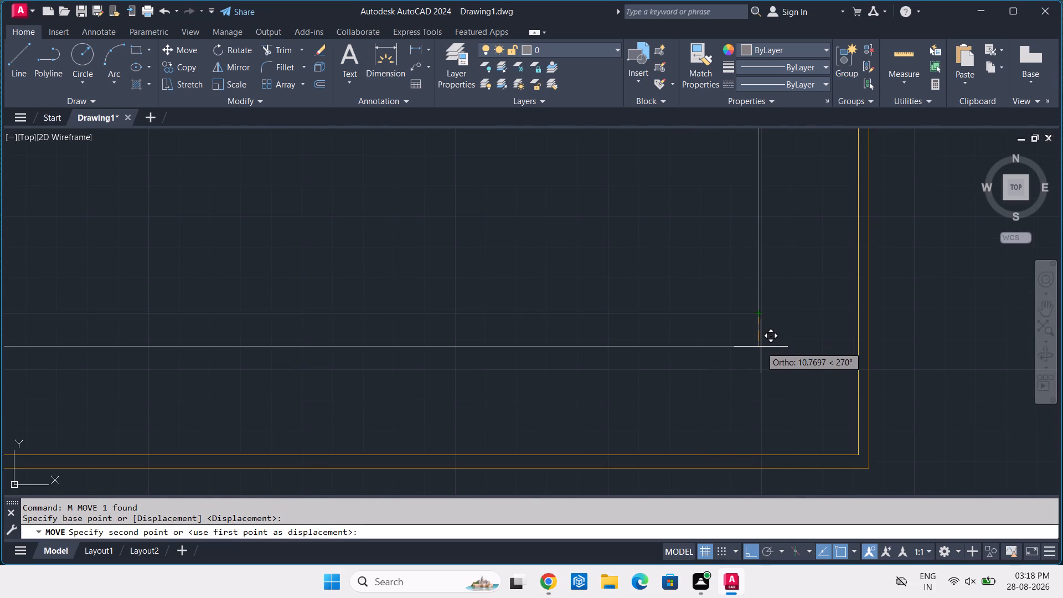
{"action": "left_click", "coordinate": [761, 347]}
Move the inner rectangle slightly straight up, using its lower corner near the far vertical as base point.
{"action": "scroll", "coordinate": [761, 347], "scroll_direction": "down", "scroll_amount": 5}
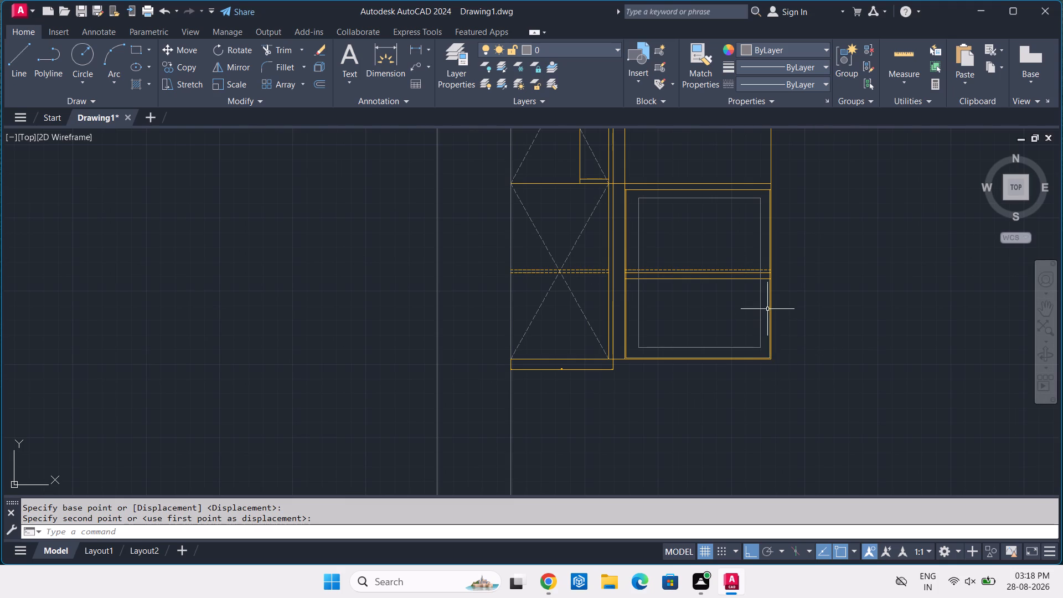
{"action": "scroll", "coordinate": [752, 343], "scroll_direction": "up", "scroll_amount": 2}
{"action": "left_click", "coordinate": [771, 348]}
{"action": "left_click", "coordinate": [760, 361]}
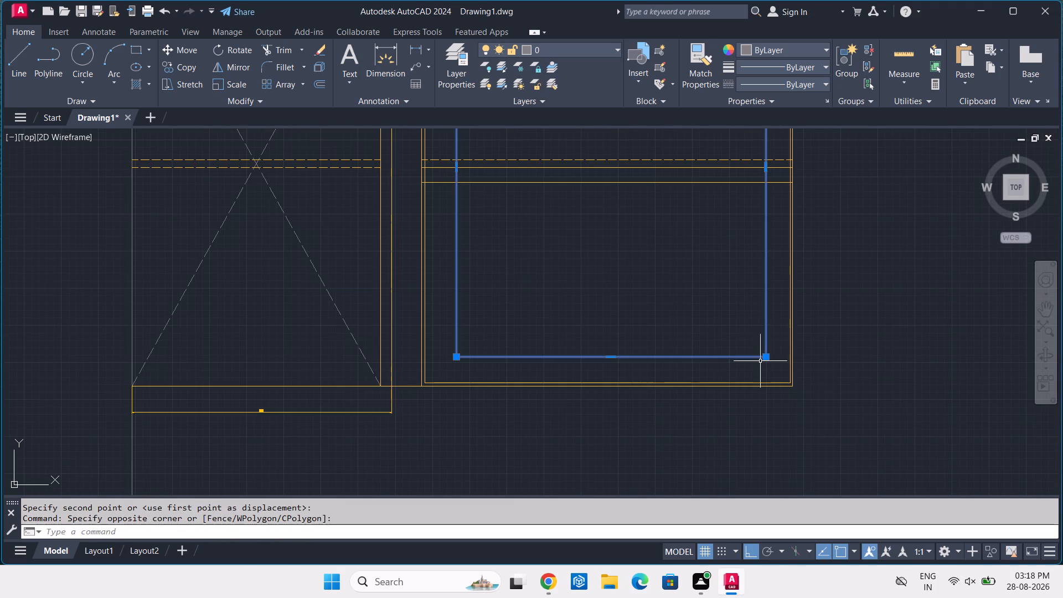
{"action": "scroll", "coordinate": [760, 360], "scroll_direction": "up", "scroll_amount": 2}
{"action": "type", "text": "M"}
{"action": "key", "text": "space"}
{"action": "scroll", "coordinate": [760, 360], "scroll_direction": "up", "scroll_amount": 2}
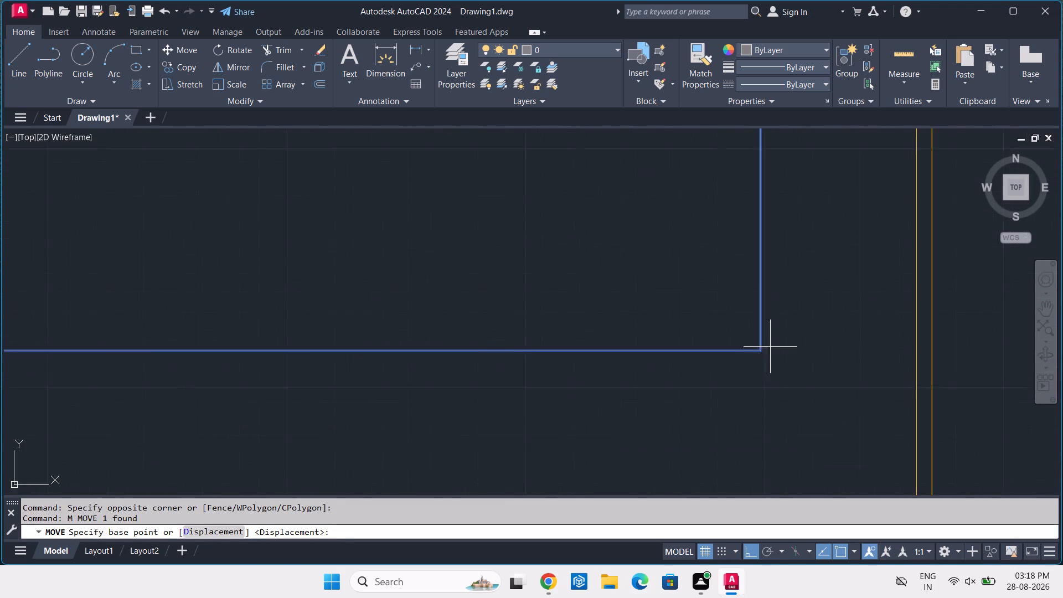
{"action": "scroll", "coordinate": [770, 347], "scroll_direction": "up", "scroll_amount": 2}
{"action": "left_click", "coordinate": [739, 358]}
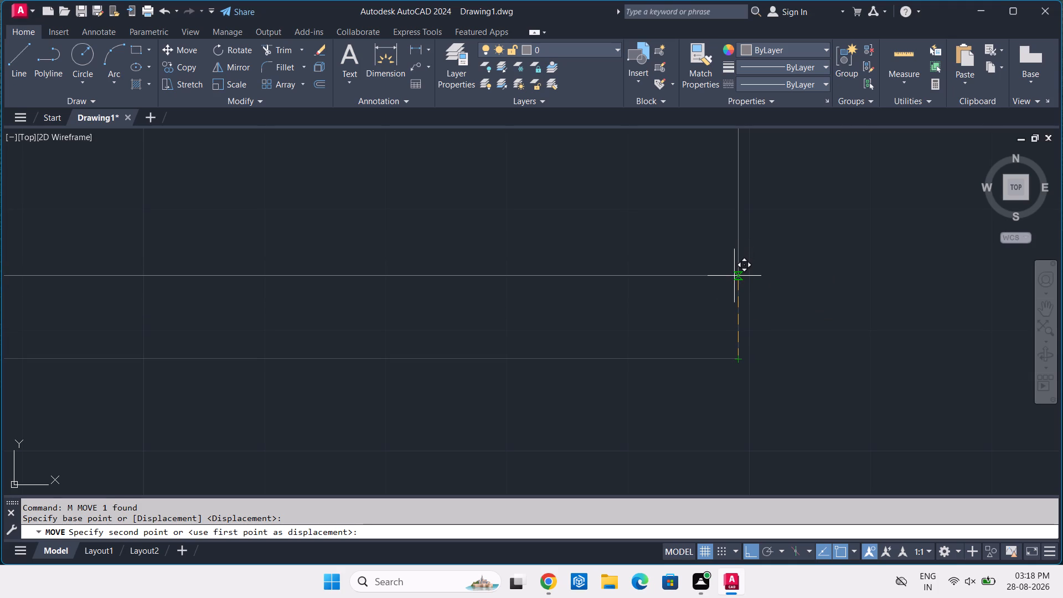
{"action": "left_click", "coordinate": [737, 283]}
Trim the three middle shelf lines between the 500-wide outline's near vertical and the inset front outline.
{"action": "scroll", "coordinate": [737, 283], "scroll_direction": "down", "scroll_amount": 8}
{"action": "middle_click_drag", "start_coordinate": [819, 270], "coordinate": [825, 386]}
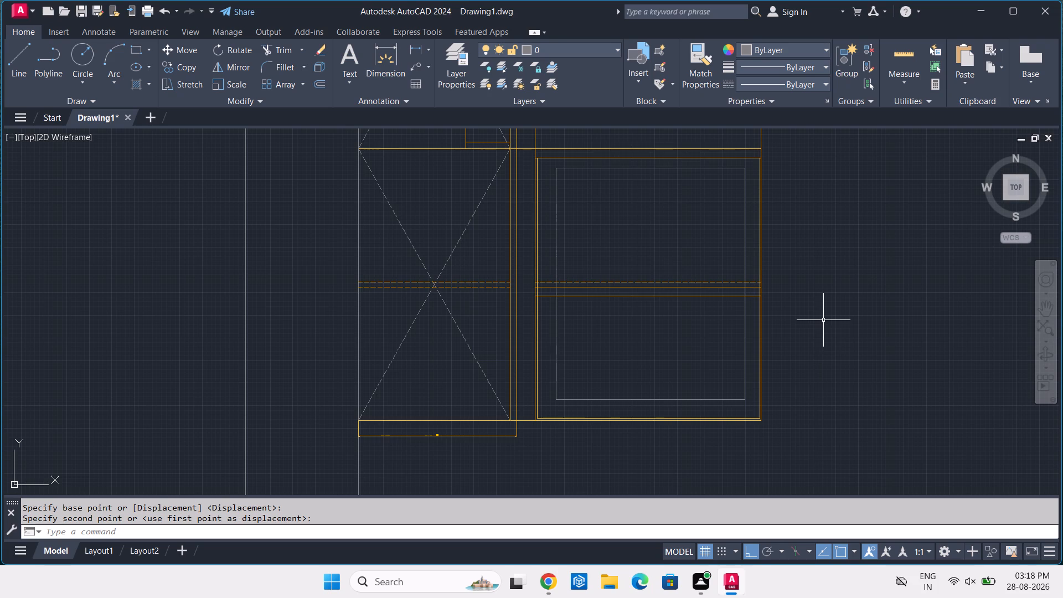
{"action": "scroll", "coordinate": [549, 296], "scroll_direction": "up", "scroll_amount": 3}
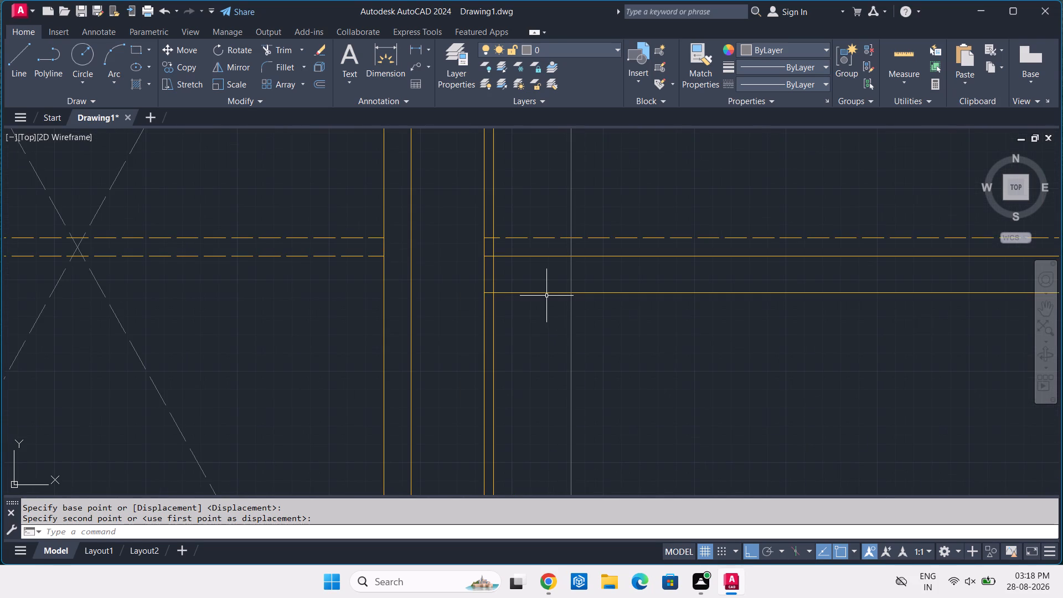
{"action": "type", "text": "TR"}
{"action": "key", "text": "space"}
{"action": "scroll", "coordinate": [491, 264], "scroll_direction": "up", "scroll_amount": 3}
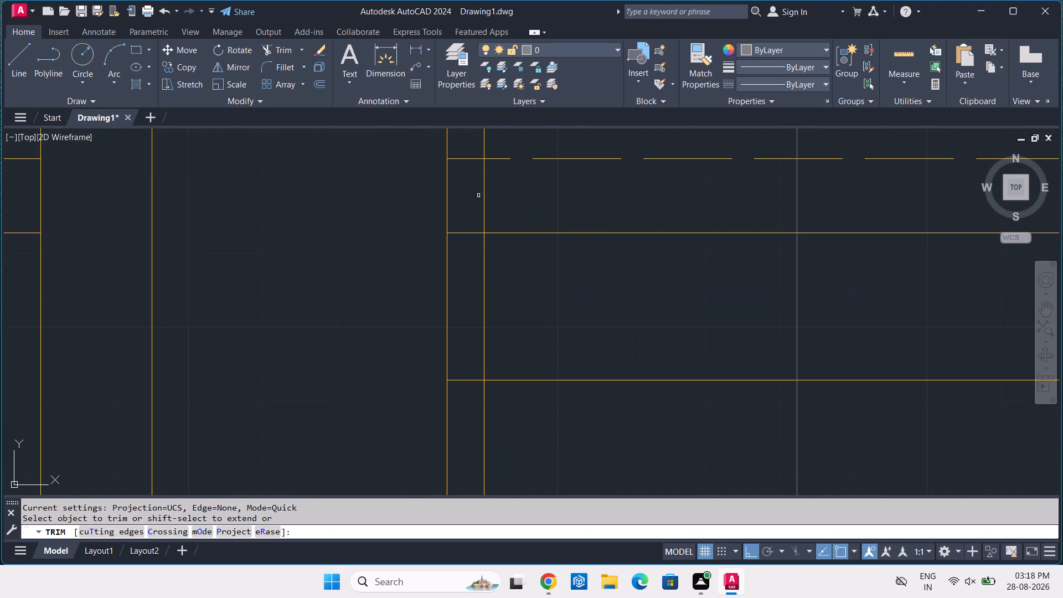
{"action": "left_click", "coordinate": [463, 143]}
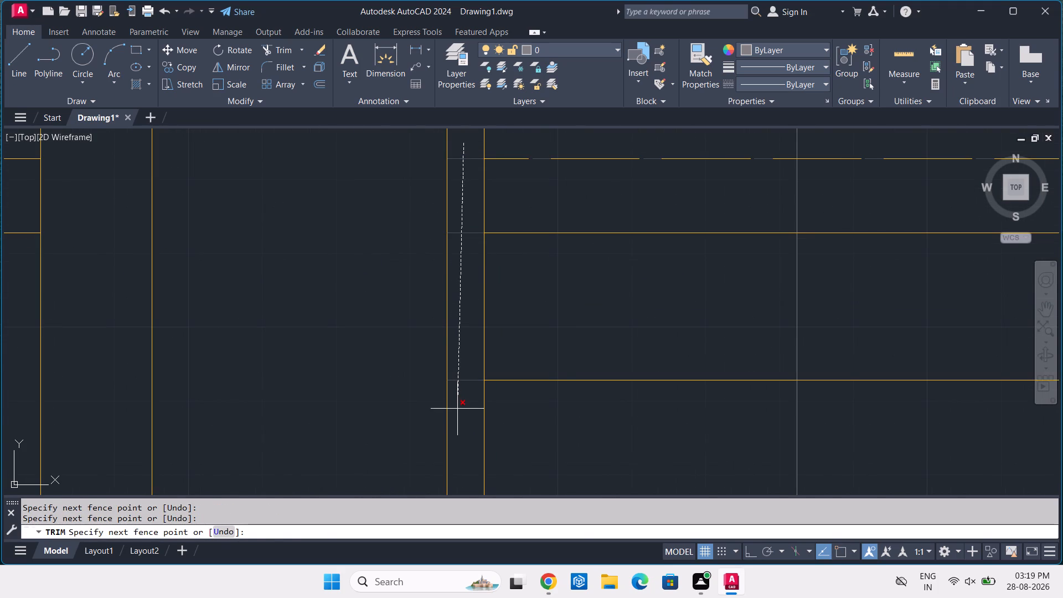
{"action": "left_click", "coordinate": [457, 409]}
Trim the three middle shelf lines between the inset front outline and the 500-wide outline's far vertical.
{"action": "scroll", "coordinate": [457, 409], "scroll_direction": "down", "scroll_amount": 8}
{"action": "scroll", "coordinate": [531, 422], "scroll_direction": "up", "scroll_amount": 2}
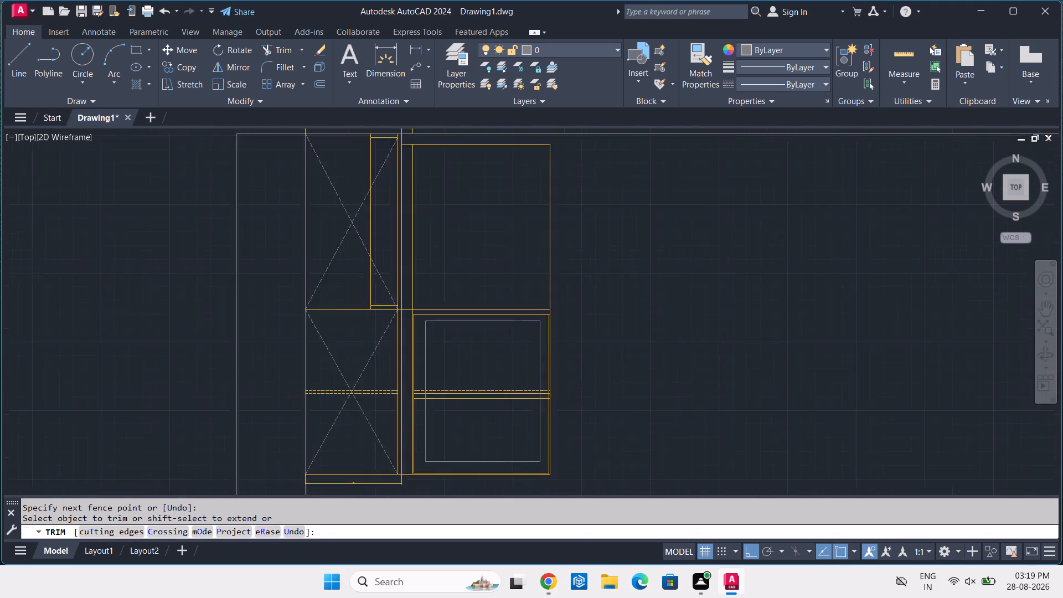
{"action": "scroll", "coordinate": [533, 422], "scroll_direction": "up", "scroll_amount": 4}
{"action": "scroll", "coordinate": [654, 204], "scroll_direction": "up", "scroll_amount": 2}
{"action": "middle_click_drag", "start_coordinate": [646, 182], "coordinate": [661, 226]}
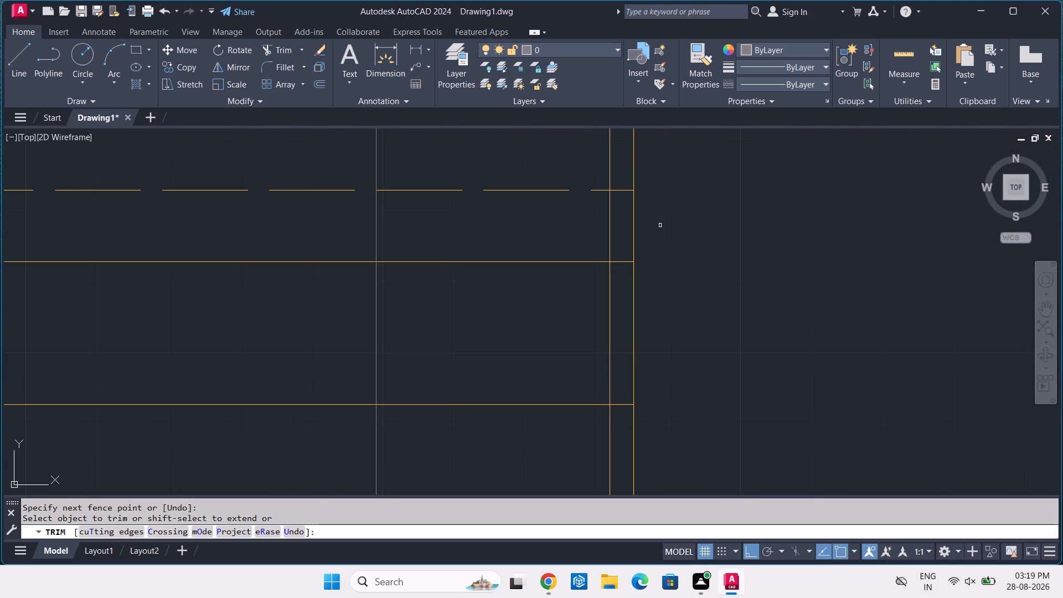
{"action": "left_click", "coordinate": [625, 167]}
{"action": "left_click", "coordinate": [612, 444]}
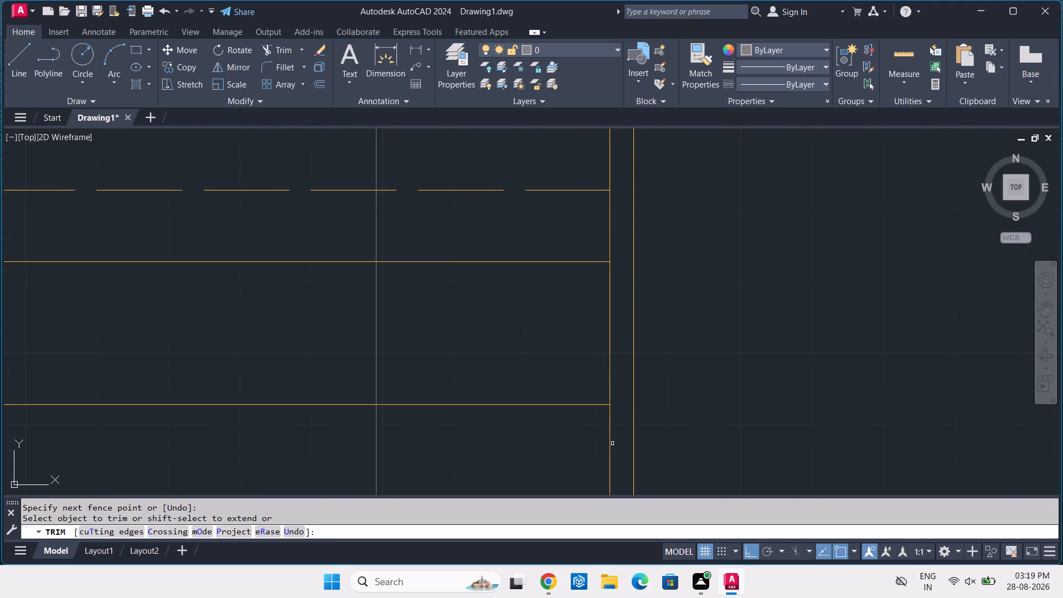
{"action": "key", "text": "Return"}
Create a new layer named WHITE and set its colour to white (index colour 7).
{"action": "scroll", "coordinate": [615, 442], "scroll_direction": "down", "scroll_amount": 4}
{"action": "middle_click_drag", "start_coordinate": [641, 421], "coordinate": [667, 391]}
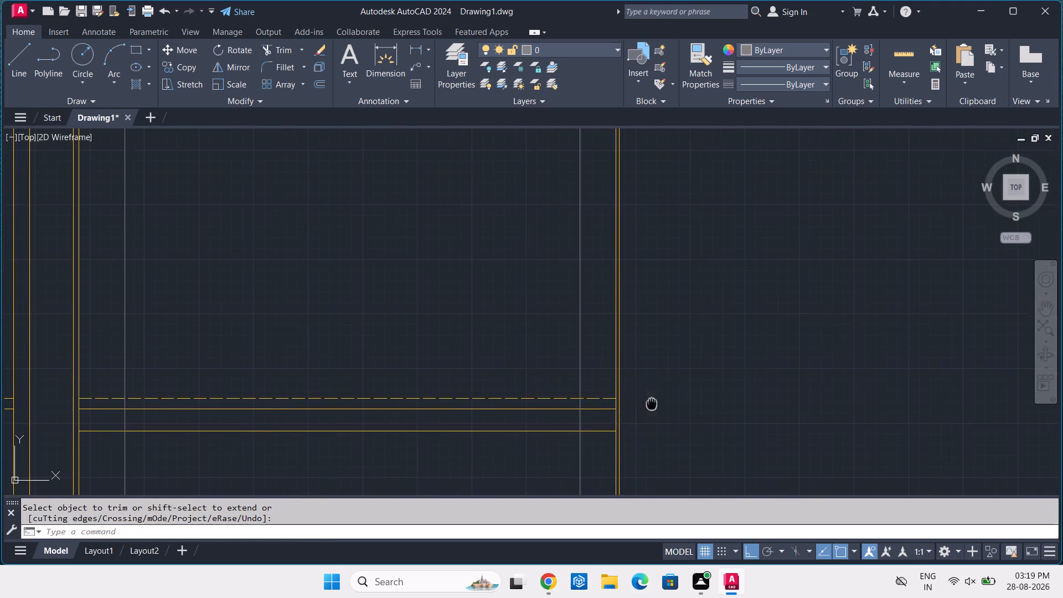
{"action": "middle_click_drag", "start_coordinate": [667, 391], "coordinate": [749, 345]}
{"action": "scroll", "coordinate": [755, 341], "scroll_direction": "down", "scroll_amount": 2}
{"action": "middle_click_drag", "start_coordinate": [857, 300], "coordinate": [855, 306]}
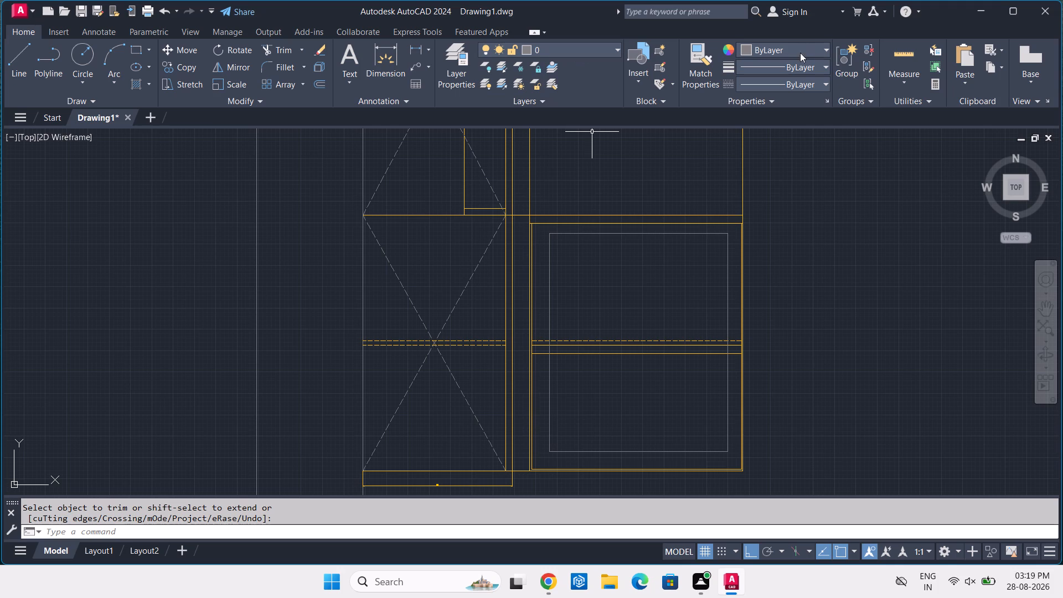
{"action": "left_click", "coordinate": [461, 53]}
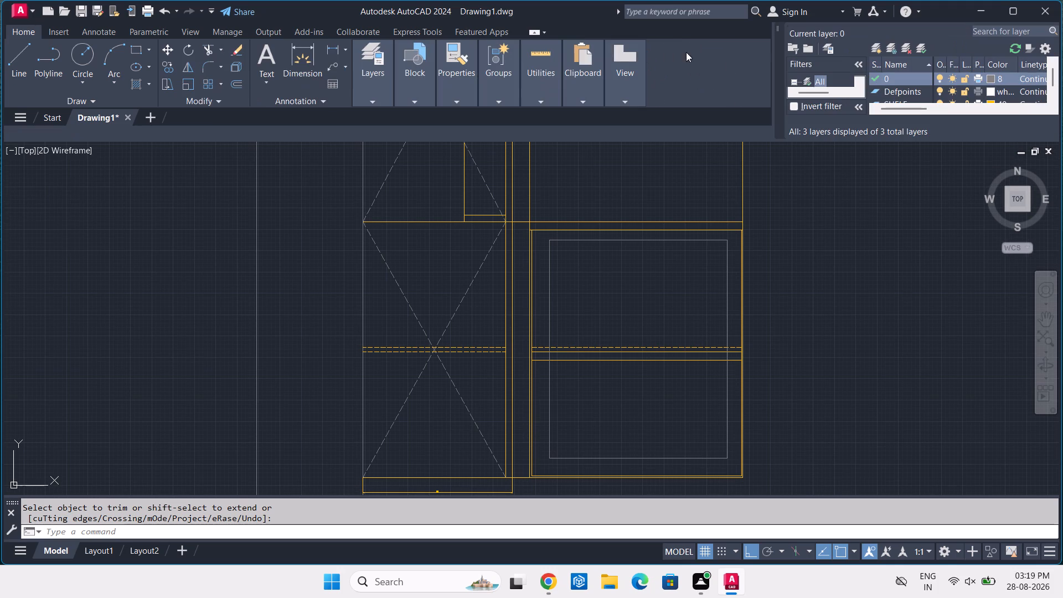
{"action": "right_click", "coordinate": [885, 81]}
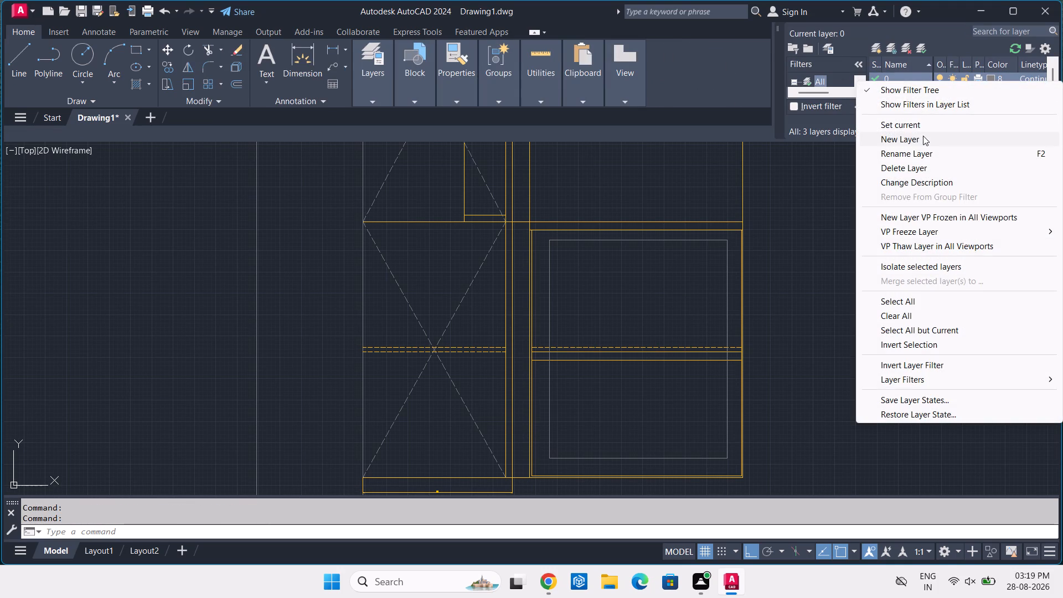
{"action": "left_click", "coordinate": [923, 136]}
{"action": "type", "text": "WHITE"}
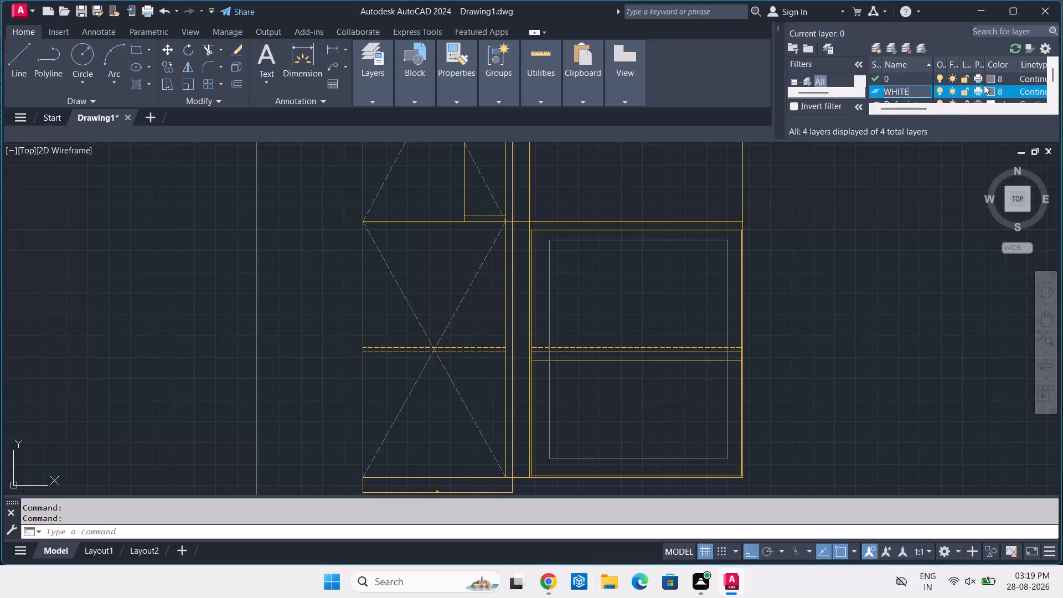
{"action": "left_click", "coordinate": [988, 88]}
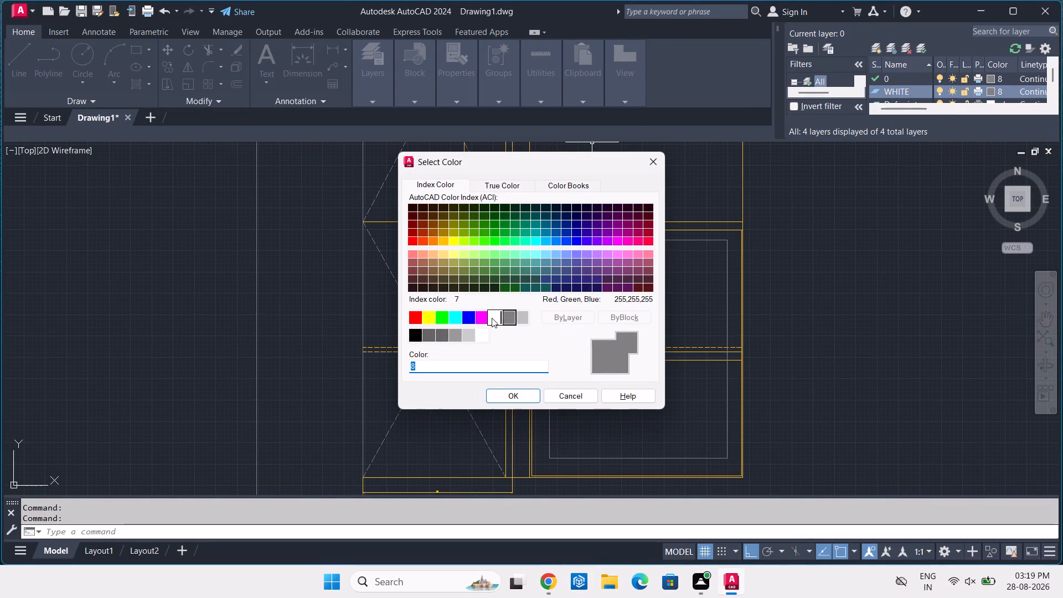
{"action": "left_click", "coordinate": [492, 319]}
{"action": "left_click", "coordinate": [510, 398]}
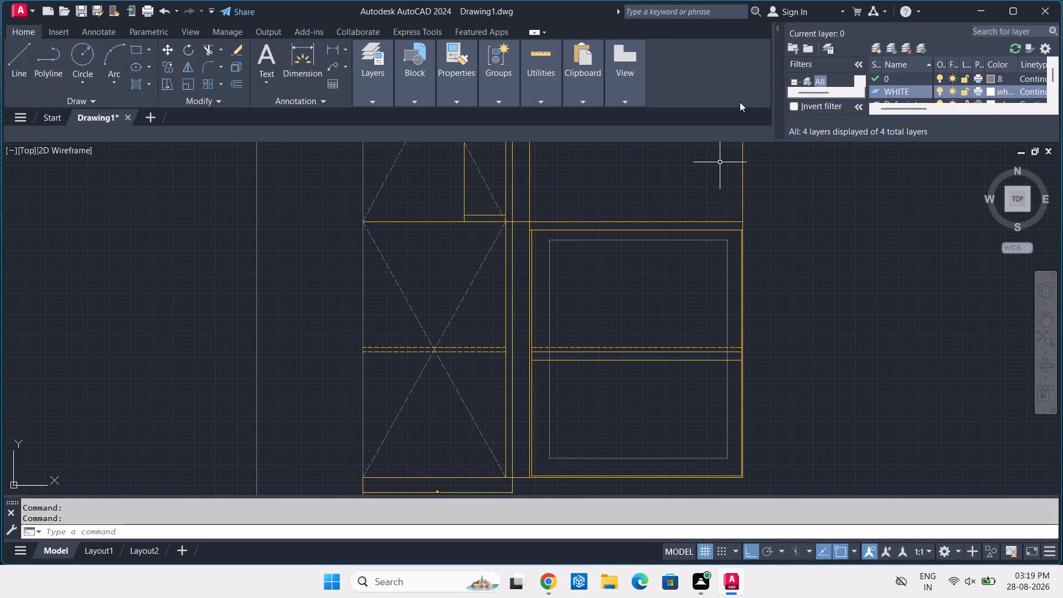
{"action": "left_click", "coordinate": [776, 29]}
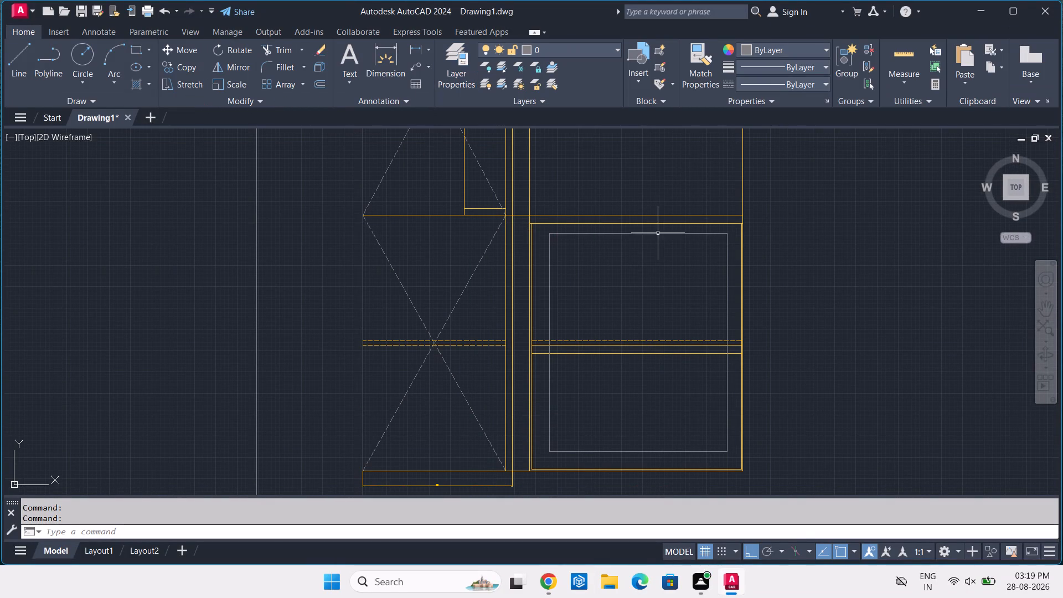
Put the inner rectangle of the 500-wide unit on the WHITE layer.
{"action": "left_click", "coordinate": [657, 233]}
{"action": "left_click", "coordinate": [549, 49]}
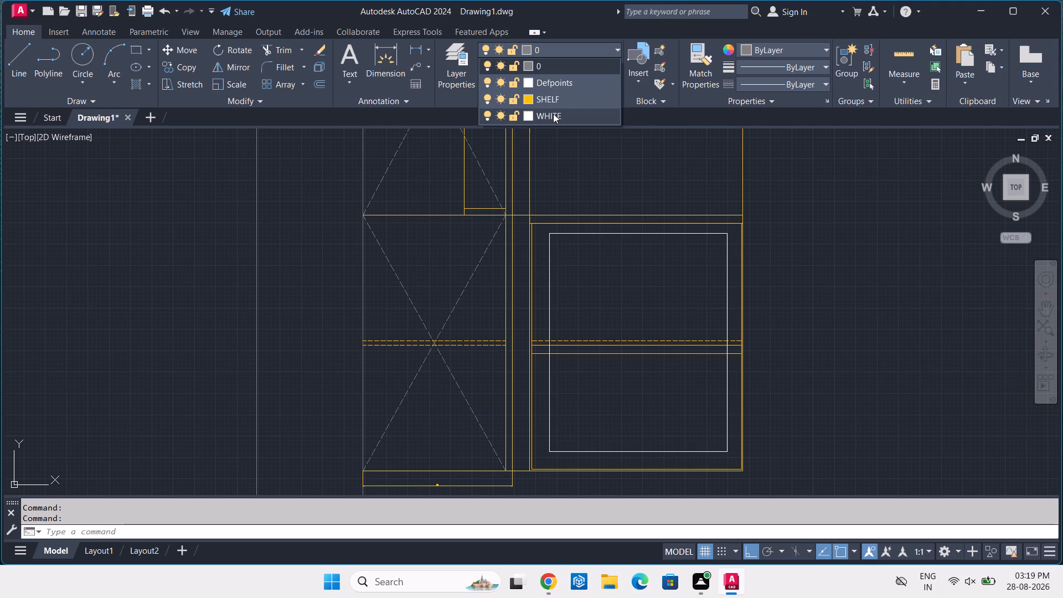
{"action": "left_click", "coordinate": [553, 114]}
{"action": "key", "text": "Escape"}
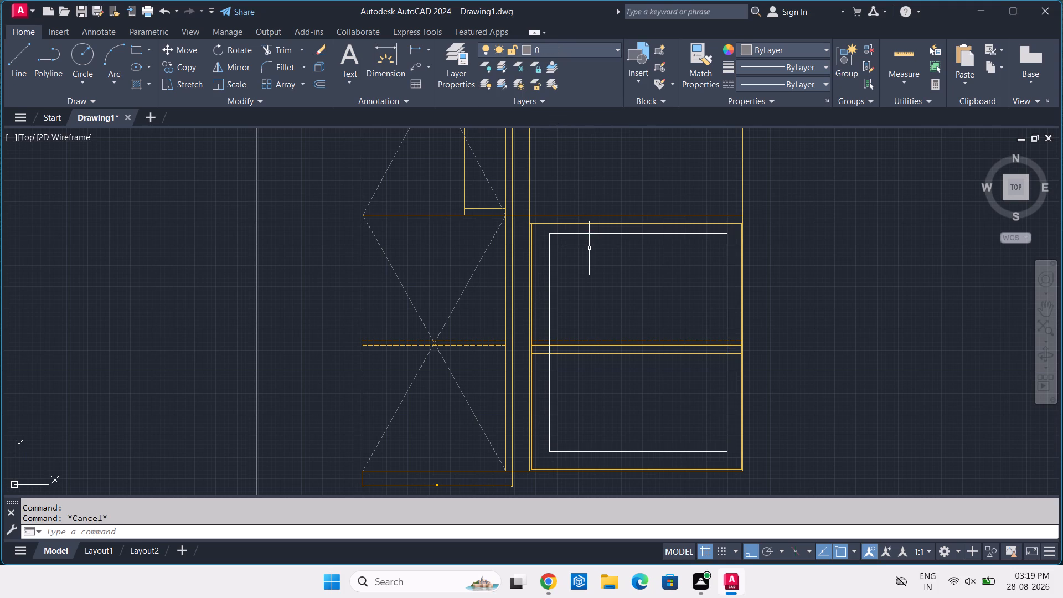
With SHELF as the current layer, fill the 500-wide unit's upper band and full middle shelf band with a SOLID hatch.
{"action": "scroll", "coordinate": [589, 249], "scroll_direction": "down", "scroll_amount": 1}
{"action": "left_click", "coordinate": [553, 45]}
{"action": "left_click", "coordinate": [548, 95]}
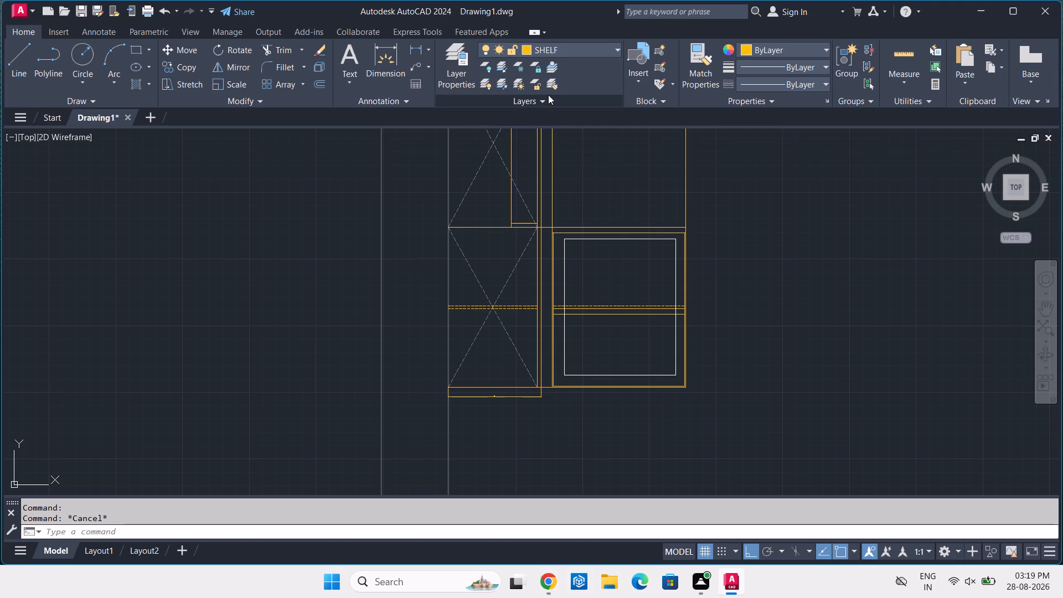
{"action": "type", "text": "H"}
{"action": "key", "text": "space"}
{"action": "scroll", "coordinate": [639, 231], "scroll_direction": "up", "scroll_amount": 2}
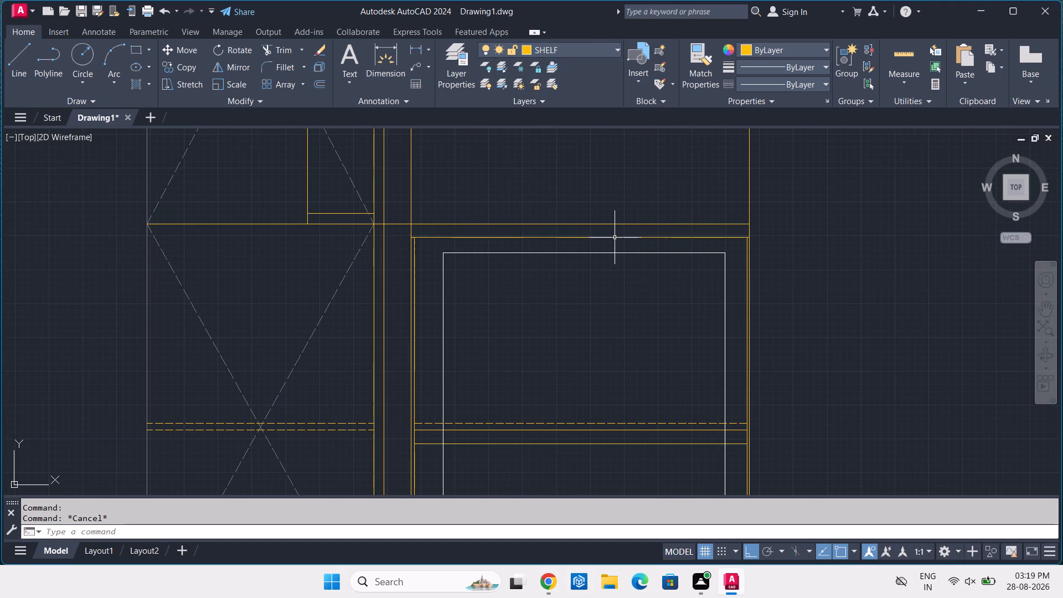
{"action": "type", "text": "H"}
{"action": "key", "text": "space"}
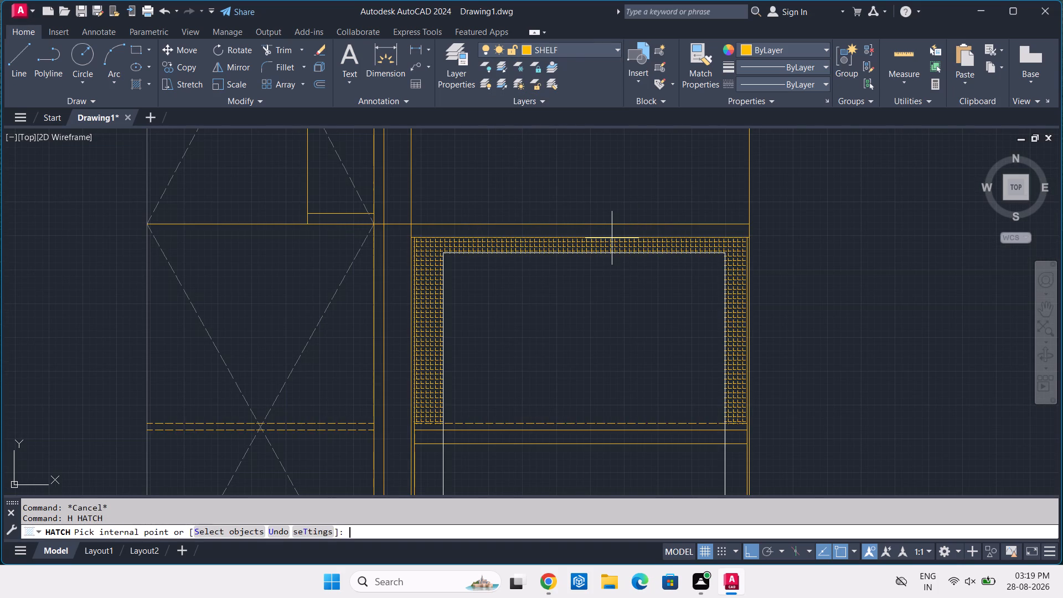
{"action": "left_click", "coordinate": [137, 81]}
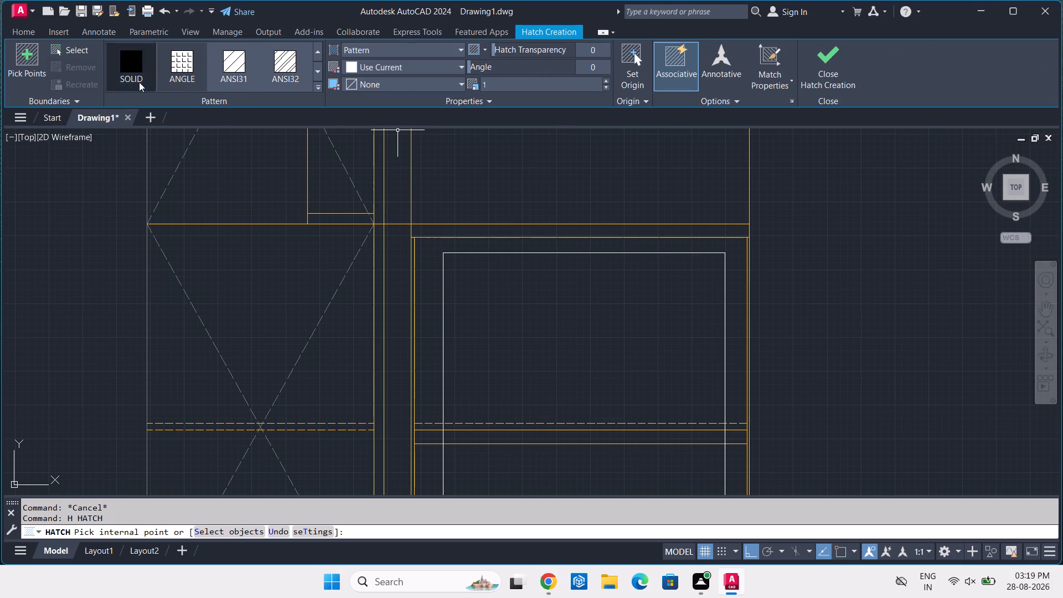
{"action": "left_click", "coordinate": [476, 231]}
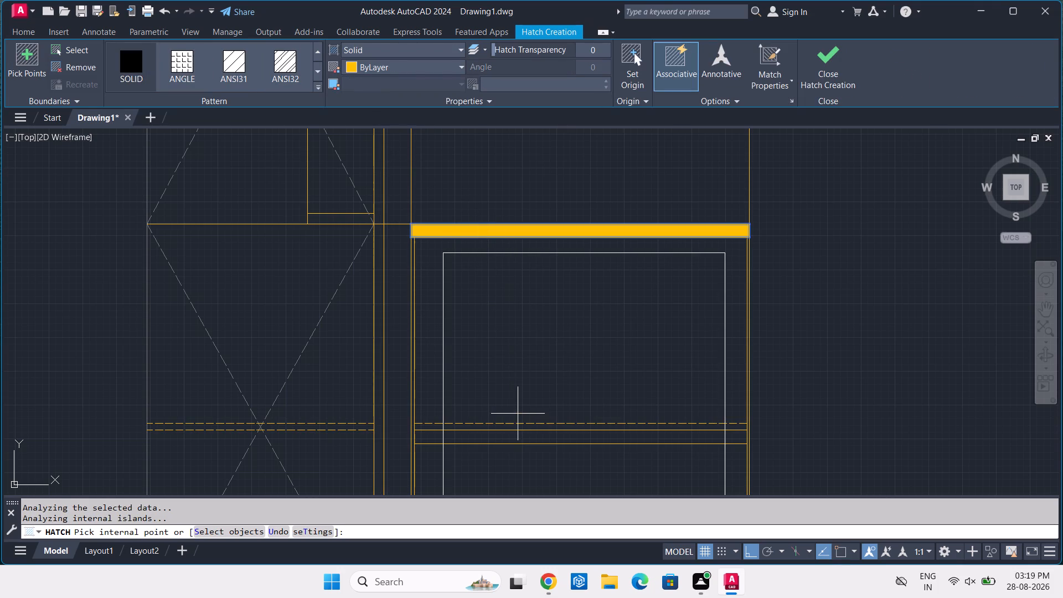
{"action": "left_click", "coordinate": [519, 437]}
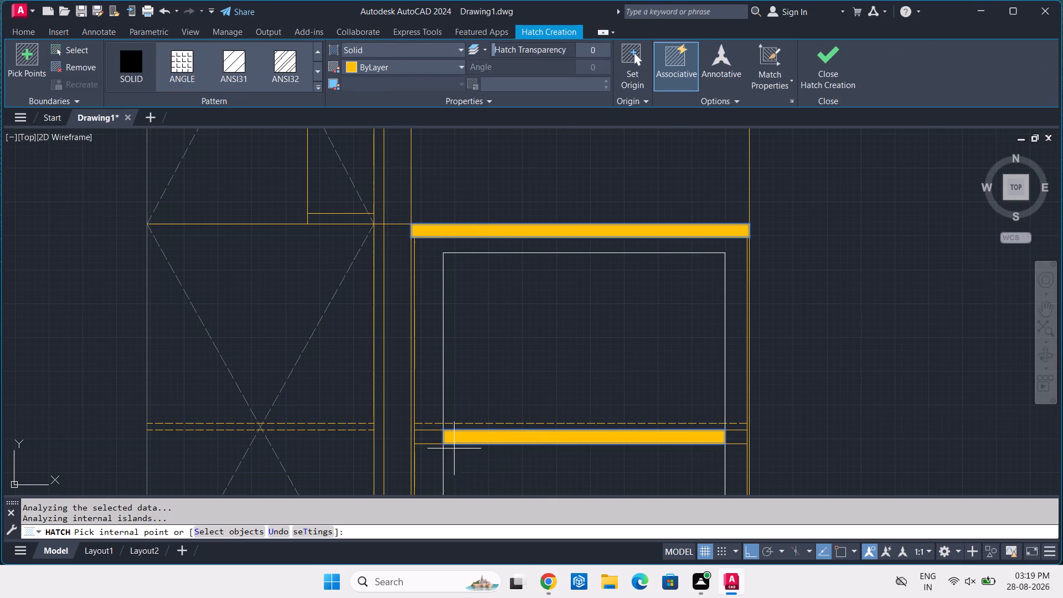
{"action": "left_click", "coordinate": [430, 435]}
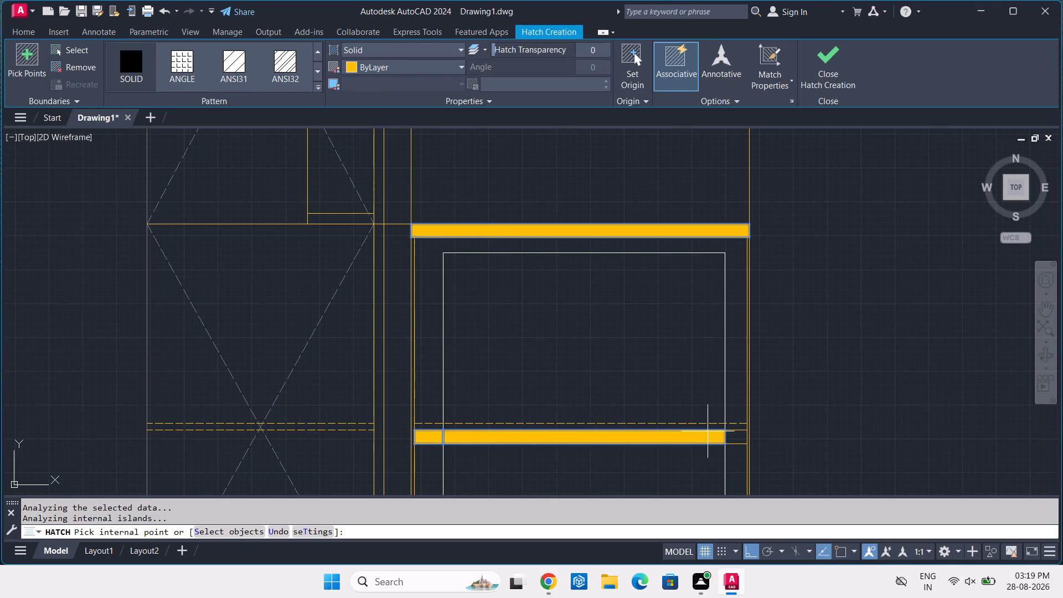
{"action": "left_click", "coordinate": [736, 437]}
{"action": "left_click", "coordinate": [822, 73]}
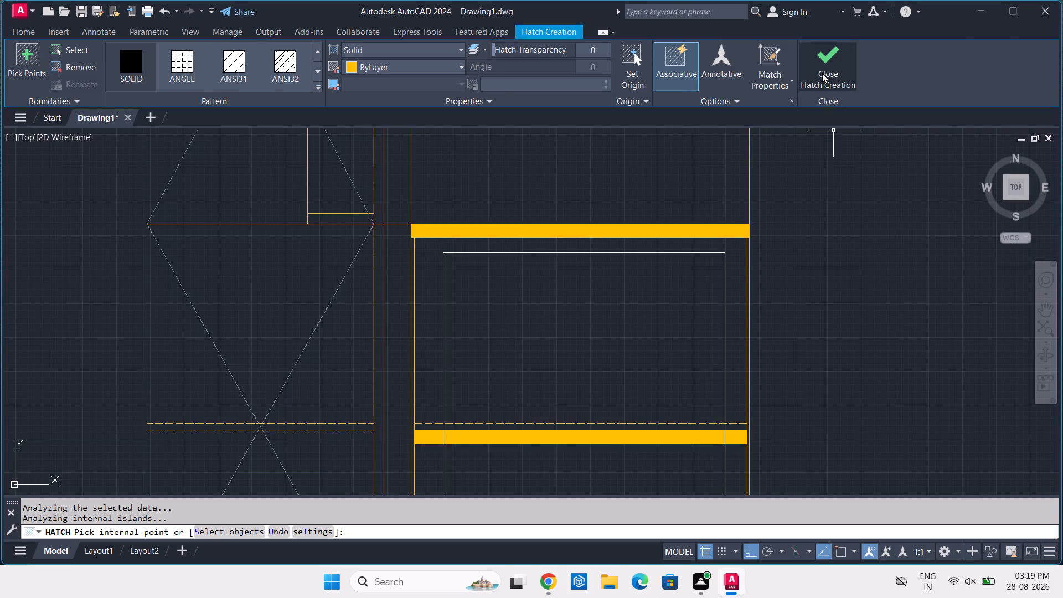
Trim both vertical sides of the white inner rectangle where they cross the solid-filled middle shelf.
{"action": "scroll", "coordinate": [720, 279], "scroll_direction": "down", "scroll_amount": 2}
{"action": "middle_click_drag", "start_coordinate": [755, 303], "coordinate": [737, 297]}
{"action": "type", "text": "TR"}
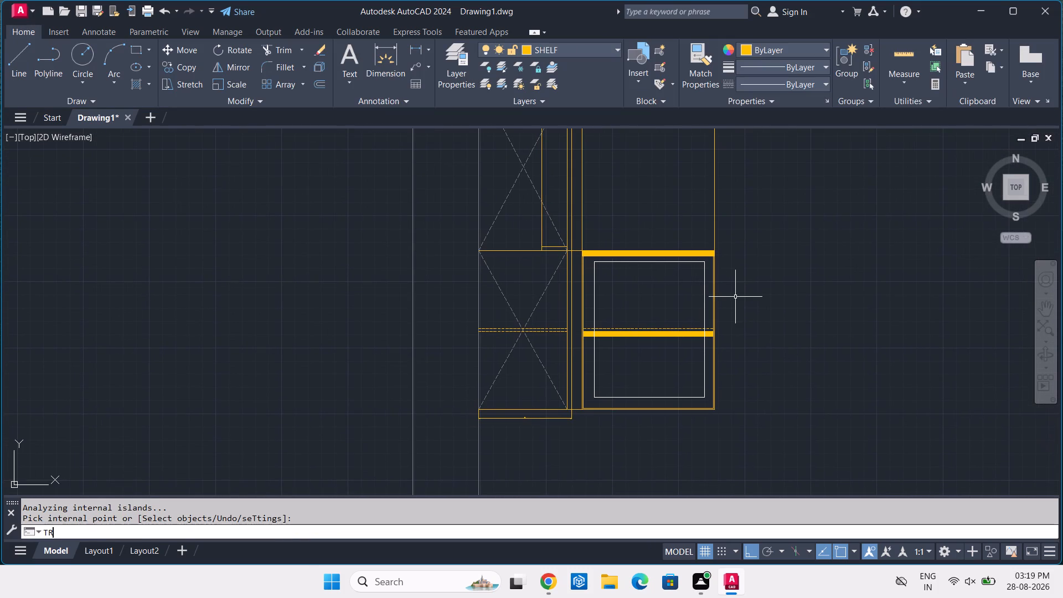
{"action": "key", "text": "space"}
{"action": "scroll", "coordinate": [605, 336], "scroll_direction": "up", "scroll_amount": 2}
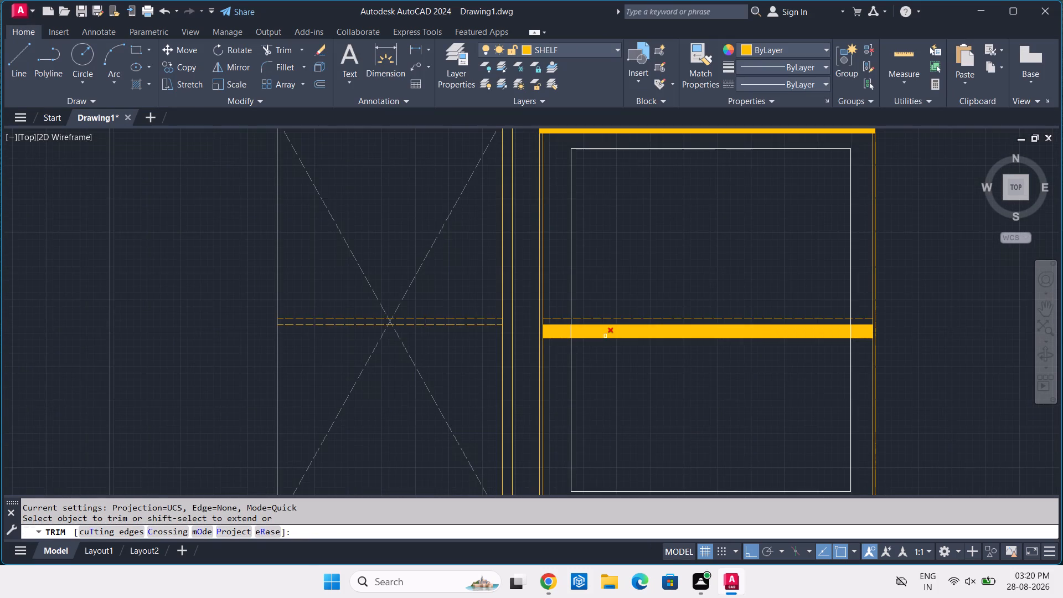
{"action": "scroll", "coordinate": [559, 321], "scroll_direction": "up", "scroll_amount": 3}
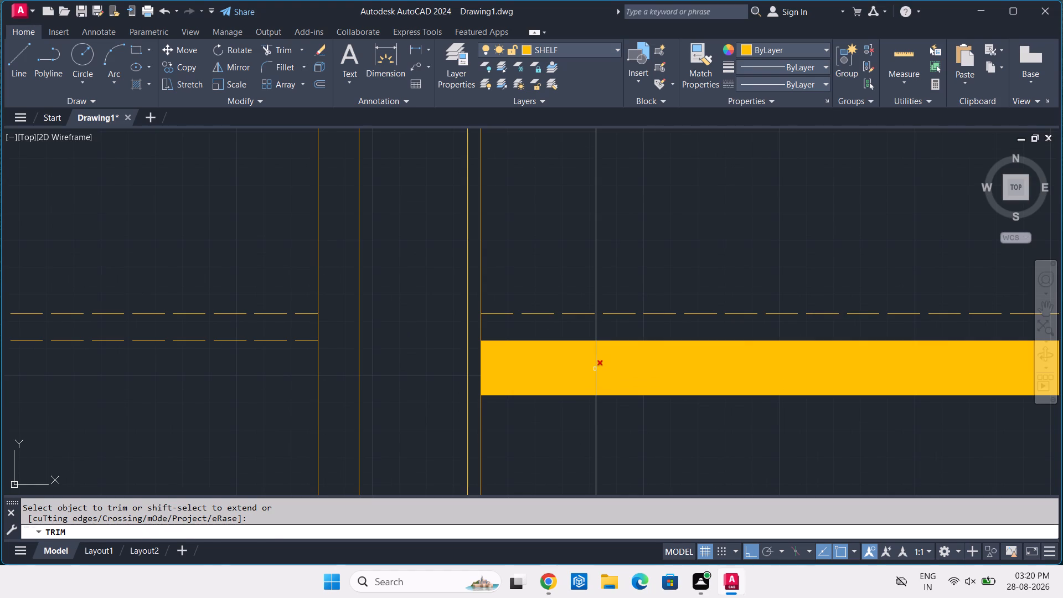
{"action": "left_click", "coordinate": [595, 369]}
{"action": "scroll", "coordinate": [600, 368], "scroll_direction": "down", "scroll_amount": 2}
{"action": "middle_click_drag", "start_coordinate": [860, 392], "coordinate": [597, 398]}
{"action": "scroll", "coordinate": [804, 365], "scroll_direction": "up", "scroll_amount": 2}
{"action": "scroll", "coordinate": [726, 388], "scroll_direction": "up", "scroll_amount": 1}
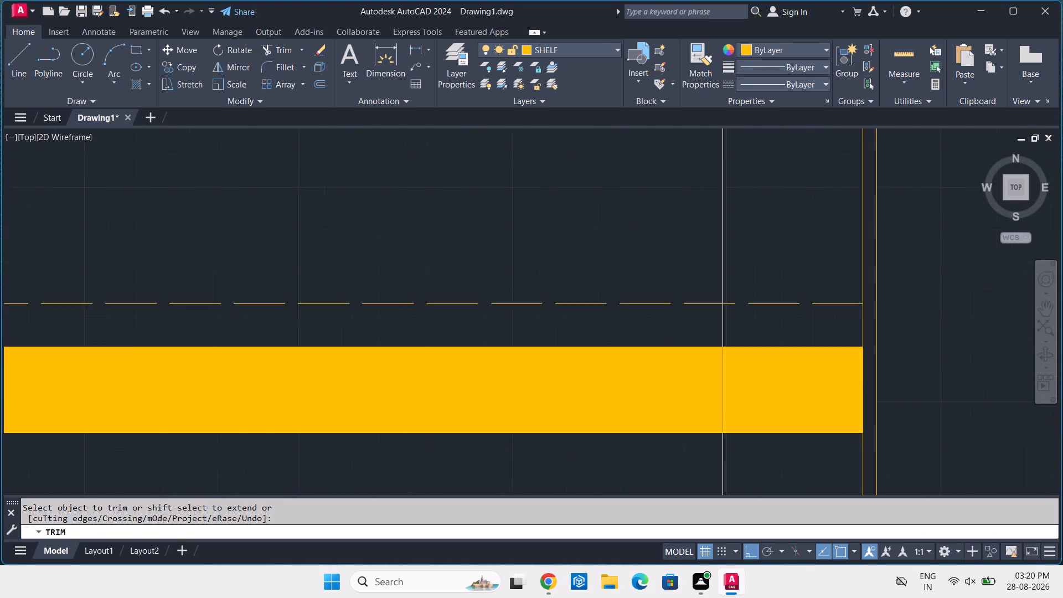
{"action": "scroll", "coordinate": [726, 388], "scroll_direction": "up", "scroll_amount": 1}
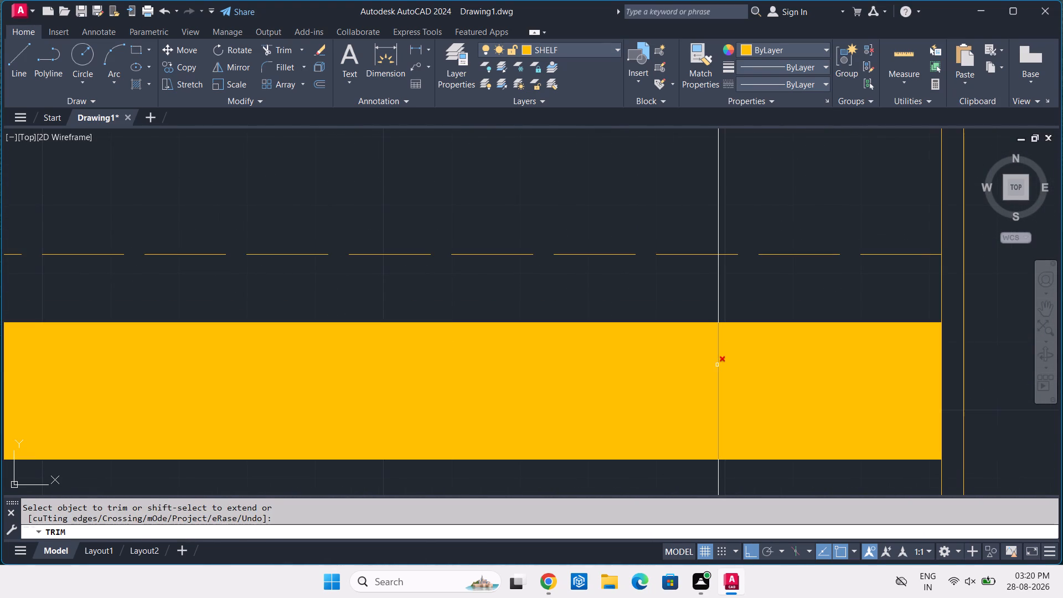
{"action": "left_click", "coordinate": [716, 365]}
{"action": "scroll", "coordinate": [716, 365], "scroll_direction": "down", "scroll_amount": 3}
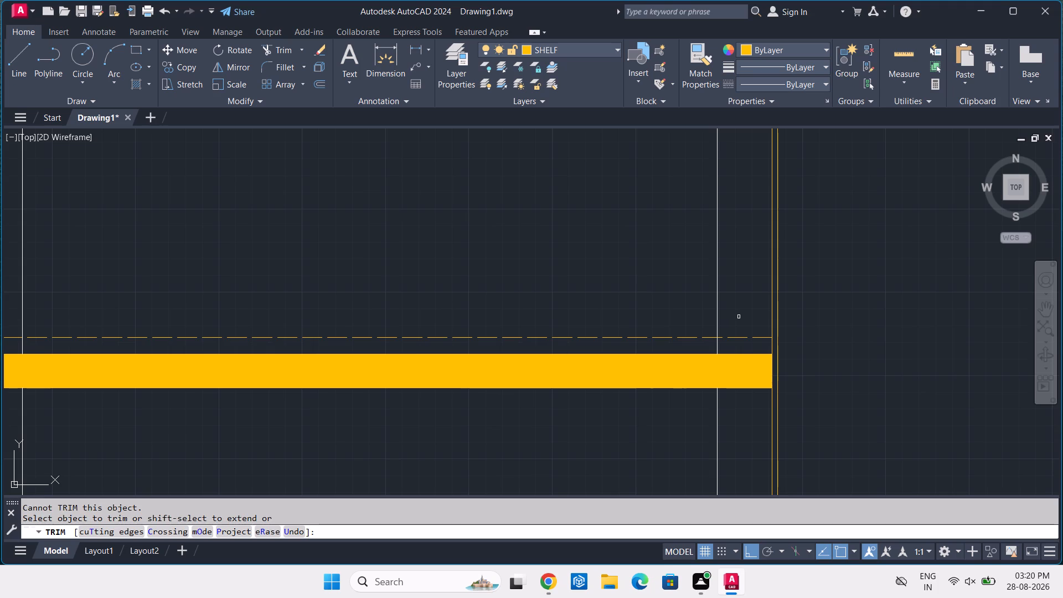
{"action": "key", "text": "Return"}
Erase the horizontal dimension just below the dashed-cross shelf unit.
{"action": "scroll", "coordinate": [739, 318], "scroll_direction": "down", "scroll_amount": 2}
{"action": "scroll", "coordinate": [864, 287], "scroll_direction": "down", "scroll_amount": 1}
{"action": "middle_click_drag", "start_coordinate": [864, 285], "coordinate": [841, 262]}
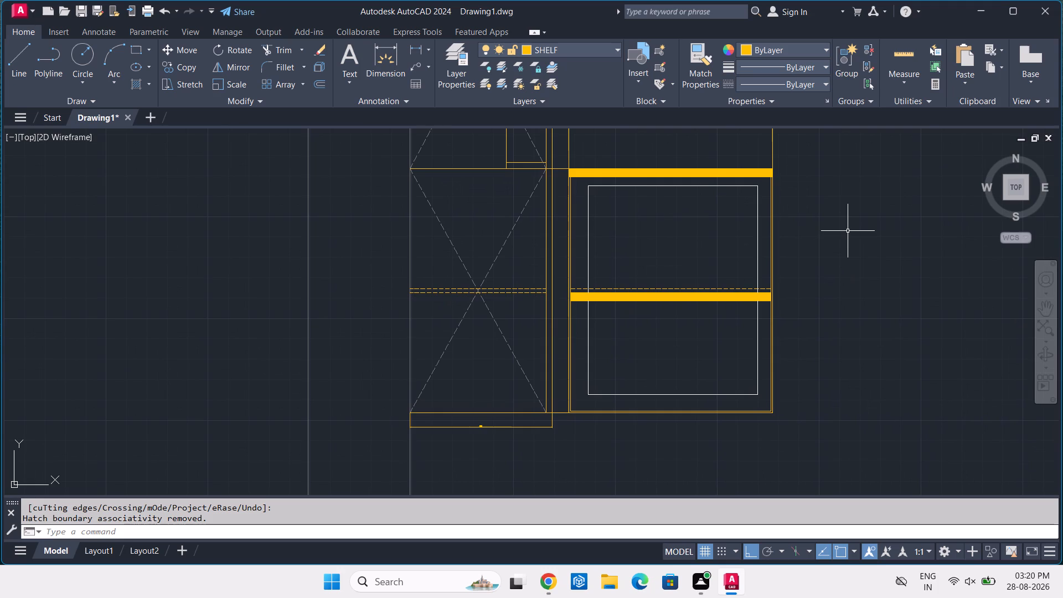
{"action": "middle_click_drag", "start_coordinate": [835, 272], "coordinate": [866, 251]}
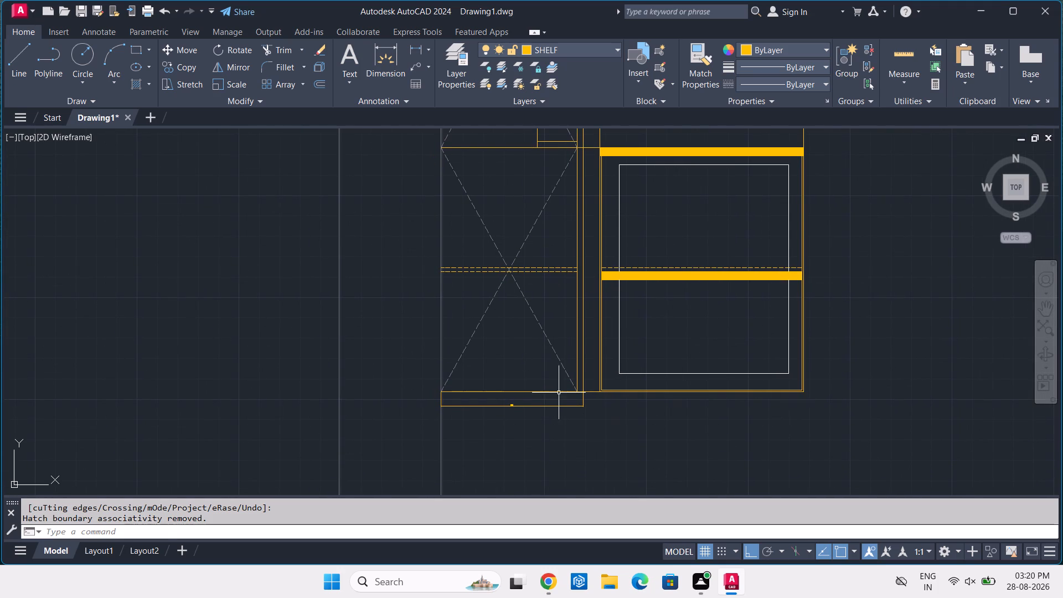
{"action": "scroll", "coordinate": [559, 393], "scroll_direction": "up", "scroll_amount": 1}
{"action": "left_click", "coordinate": [558, 408]}
{"action": "left_click", "coordinate": [527, 429]}
{"action": "key", "text": "Delete"}
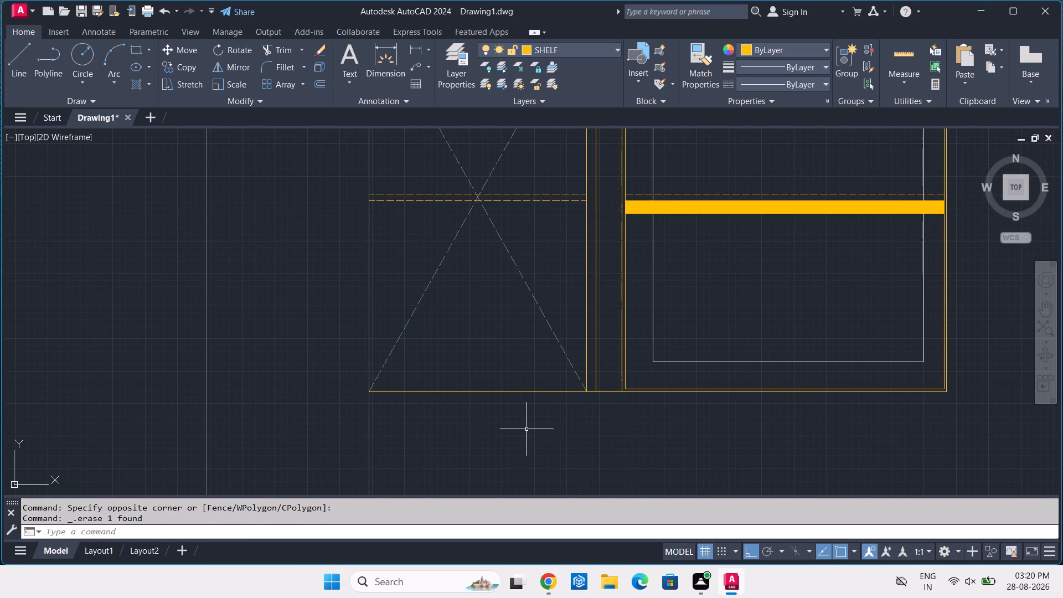
From the lower outer corner of the 500-wide unit, draw a vertical line 15 long downward.
{"action": "type", "text": "L"}
{"action": "key", "text": "space"}
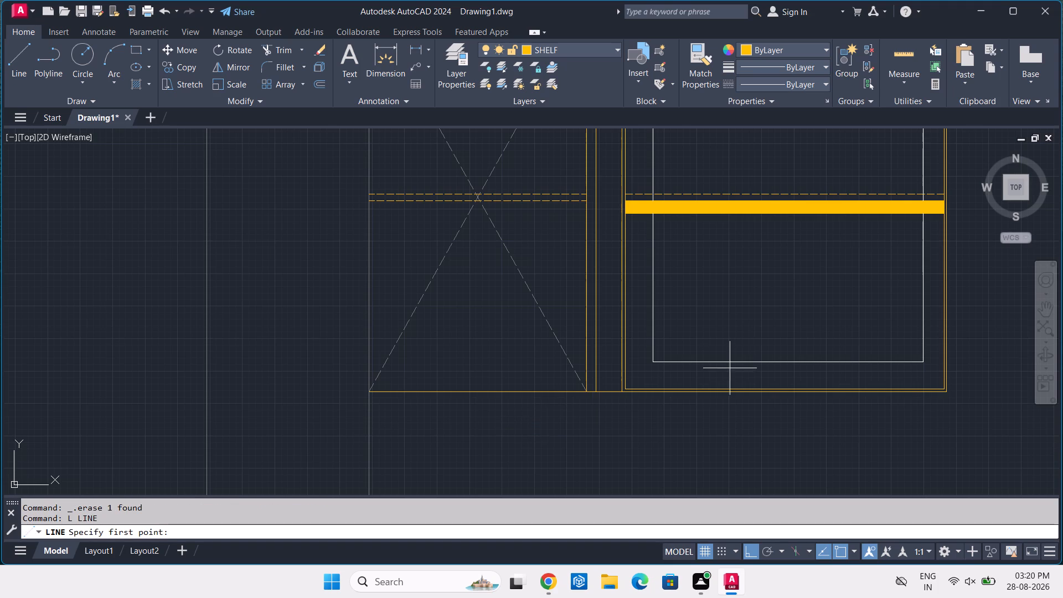
{"action": "middle_click_drag", "start_coordinate": [884, 393], "coordinate": [745, 363]}
{"action": "scroll", "coordinate": [837, 372], "scroll_direction": "up", "scroll_amount": 1}
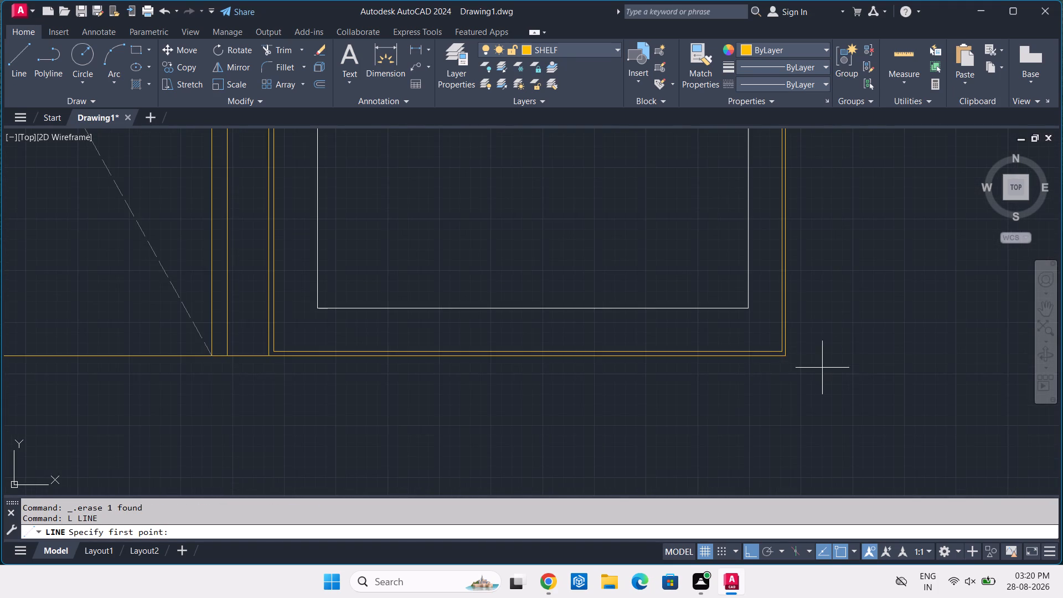
{"action": "scroll", "coordinate": [821, 367], "scroll_direction": "up", "scroll_amount": 1}
{"action": "left_click", "coordinate": [763, 354]}
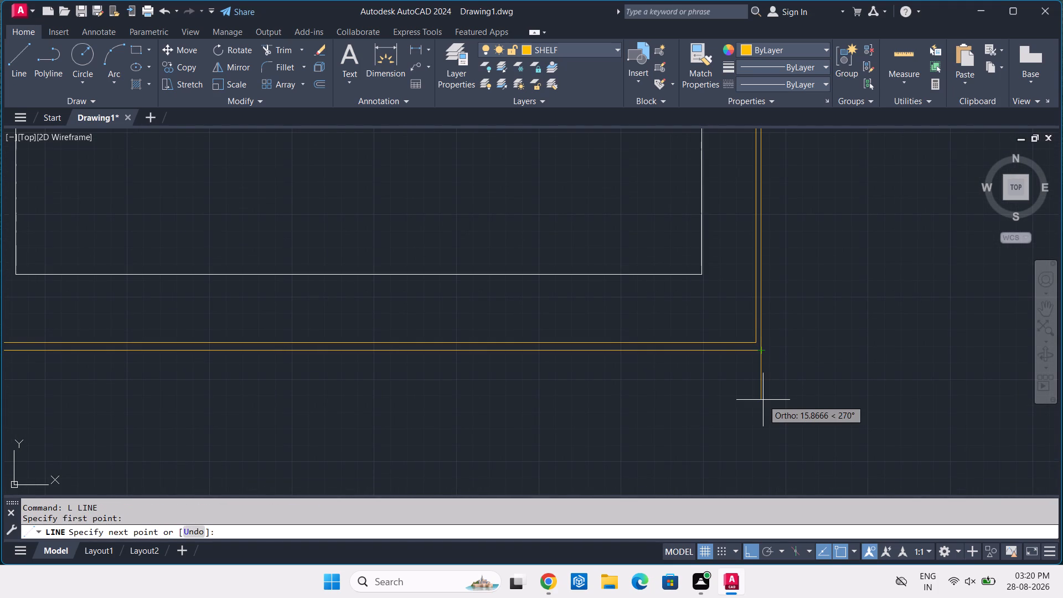
{"action": "key", "text": "1"}
{"action": "key", "text": "0"}
{"action": "key", "text": "Return"}
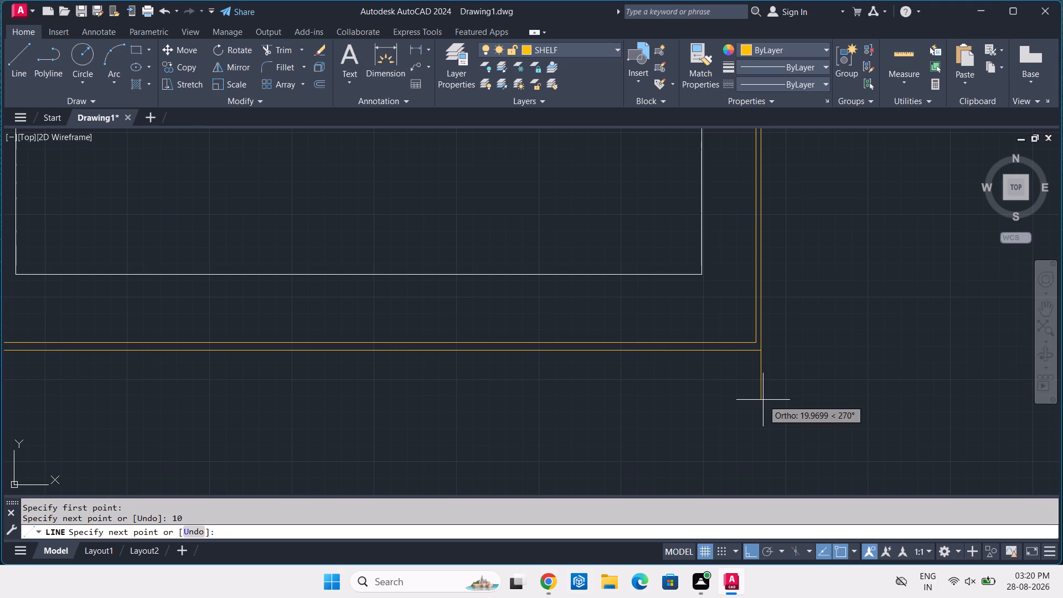
{"action": "middle_click_drag", "start_coordinate": [570, 389], "coordinate": [571, 387]}
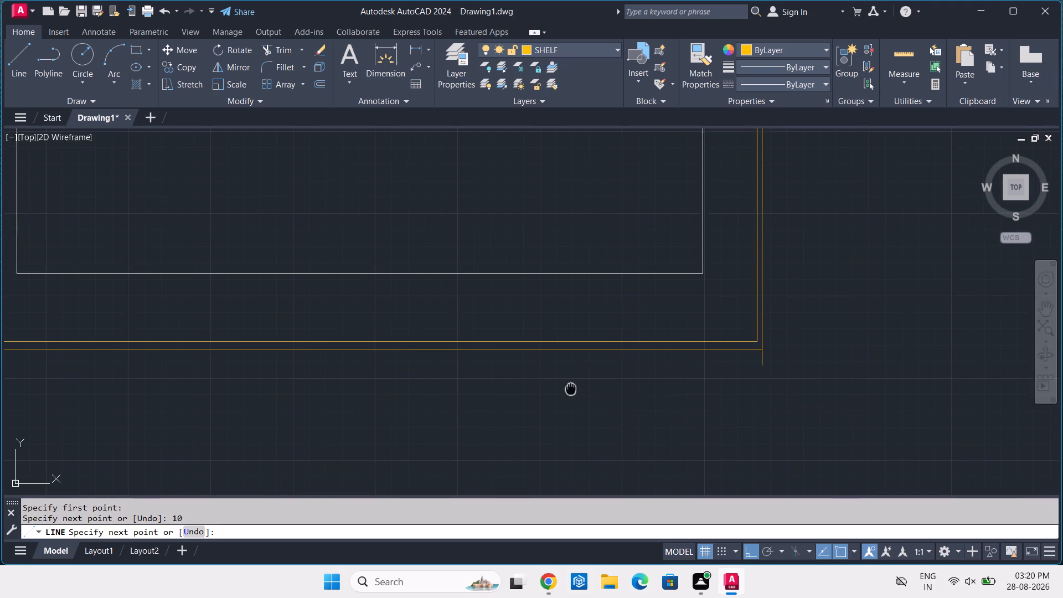
{"action": "middle_click_drag", "start_coordinate": [571, 387], "coordinate": [595, 385]}
{"action": "scroll", "coordinate": [595, 385], "scroll_direction": "down", "scroll_amount": 2}
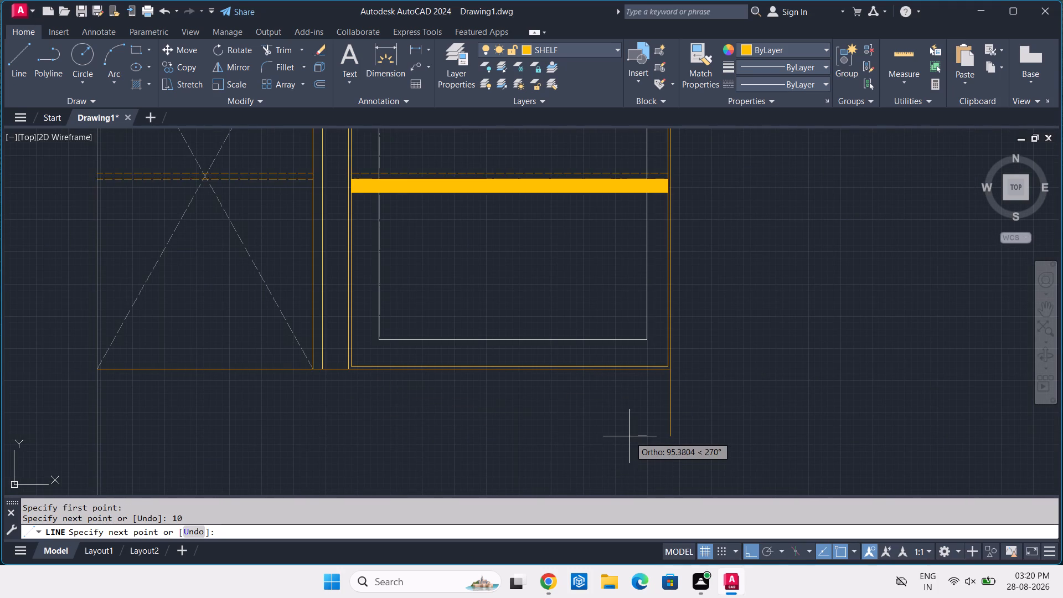
{"action": "key", "text": "ctrl+z"}
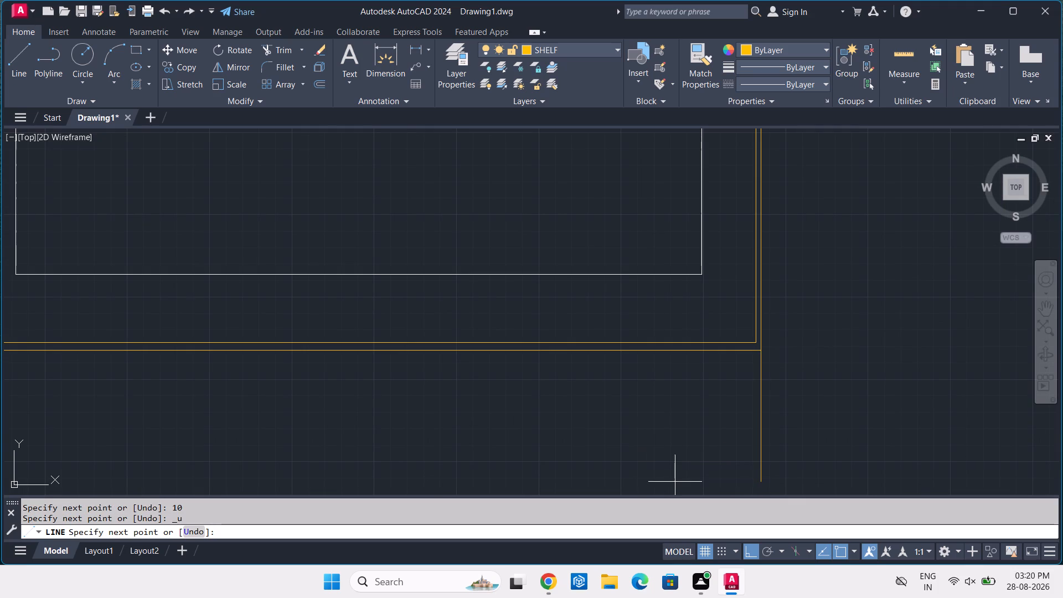
{"action": "type", "text": "15"}
{"action": "key", "text": "Return"}
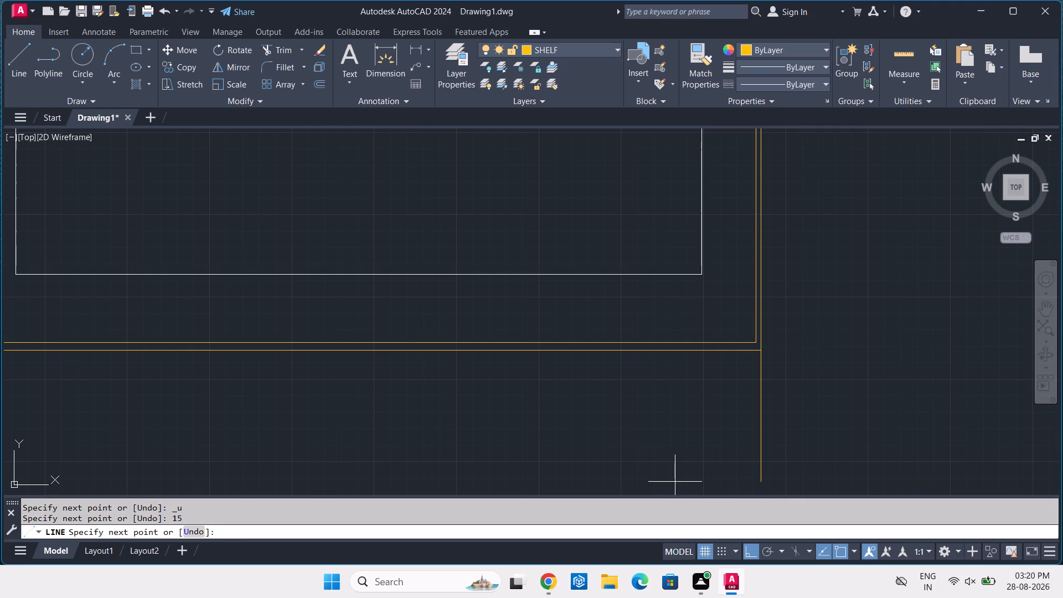
Continue the line about 837 horizontally beneath both units and back up to the dashed-cross unit's bottom edge, enclosing a thin strip.
{"action": "scroll", "coordinate": [529, 391], "scroll_direction": "down", "scroll_amount": 2}
{"action": "middle_click_drag", "start_coordinate": [426, 391], "coordinate": [474, 404]}
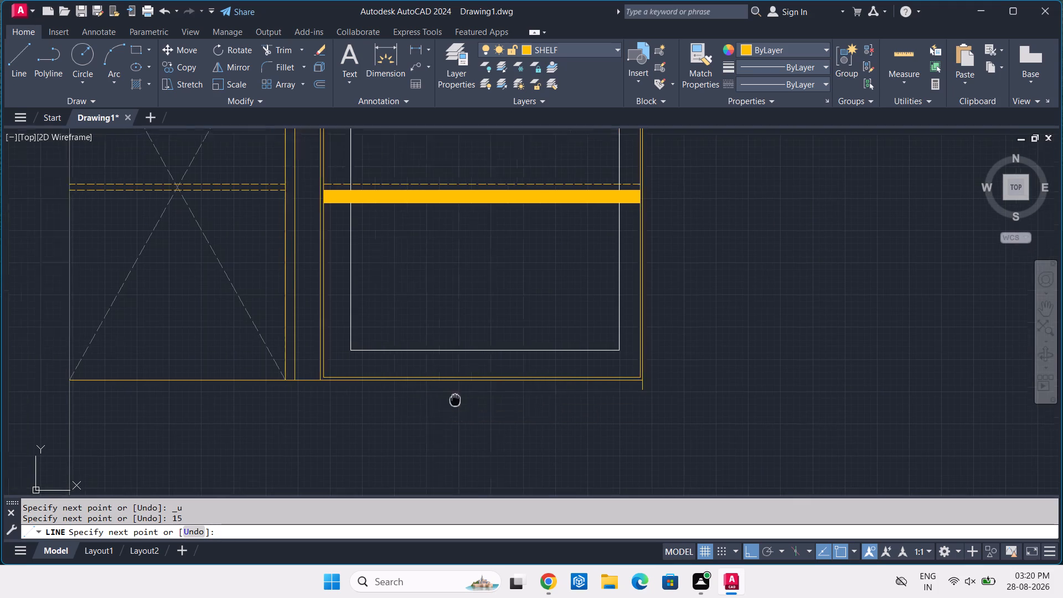
{"action": "middle_click_drag", "start_coordinate": [474, 404], "coordinate": [590, 435]}
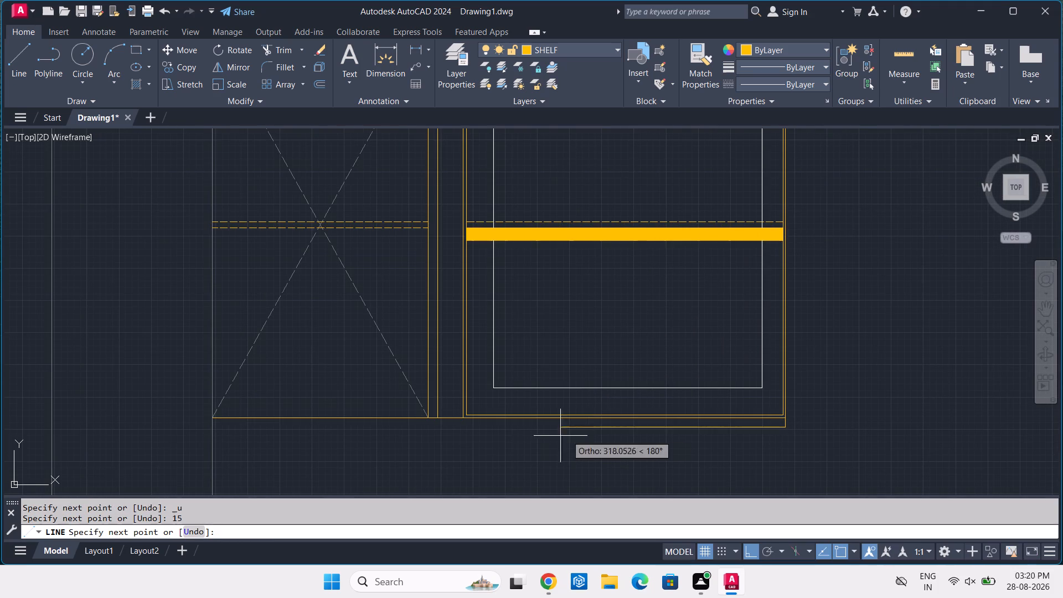
{"action": "scroll", "coordinate": [236, 447], "scroll_direction": "up", "scroll_amount": 3}
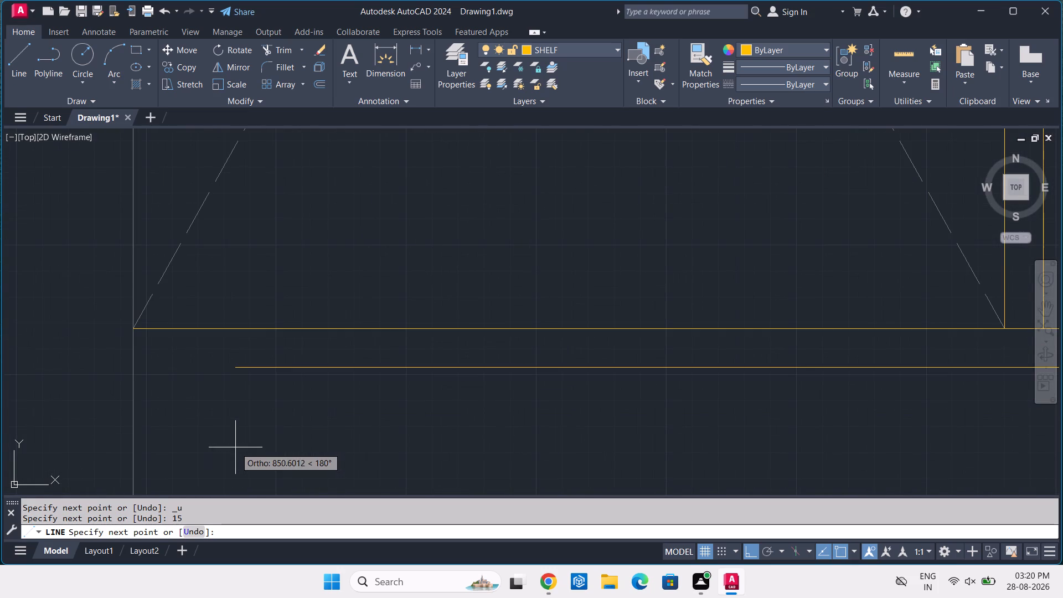
{"action": "left_click", "coordinate": [273, 367]}
{"action": "left_click", "coordinate": [273, 328]}
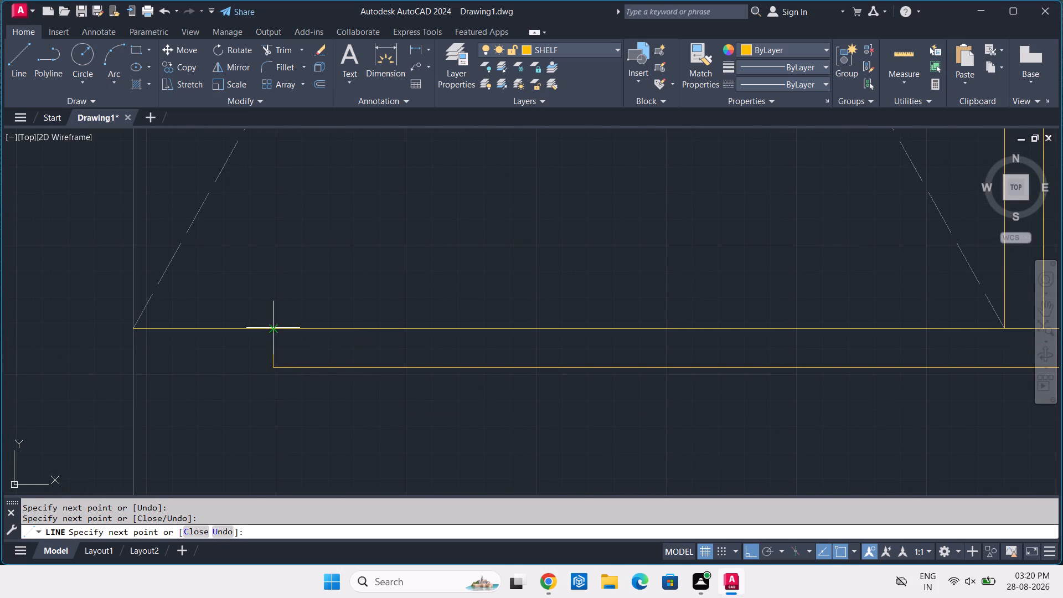
{"action": "key", "text": "Return"}
Fill the thin strip below the two units with a SOLID hatch on the SHELF layer.
{"action": "scroll", "coordinate": [302, 265], "scroll_direction": "down", "scroll_amount": 2}
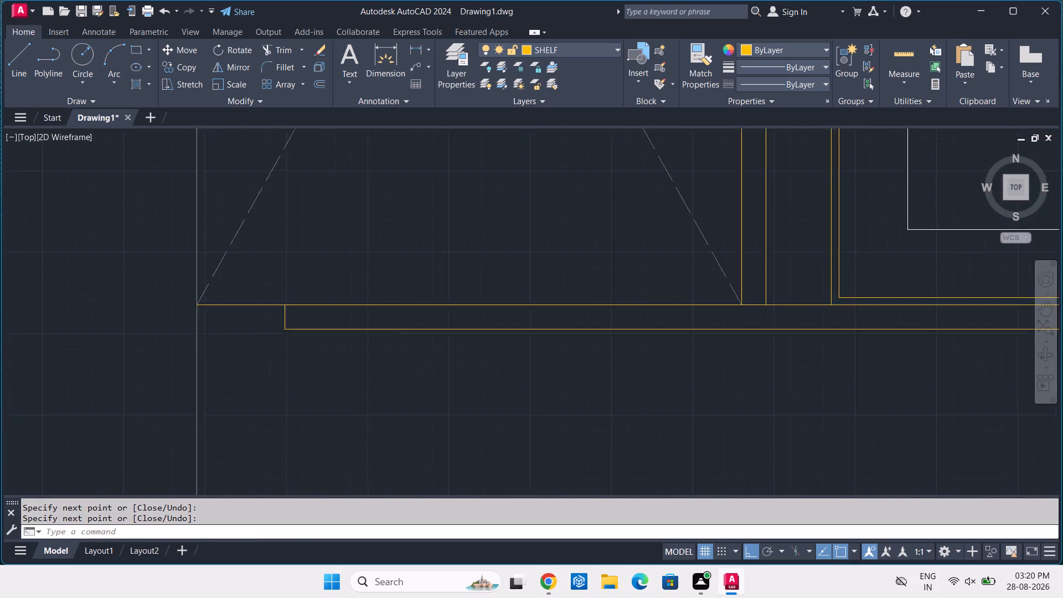
{"action": "scroll", "coordinate": [302, 265], "scroll_direction": "down", "scroll_amount": 2}
{"action": "middle_click_drag", "start_coordinate": [381, 301], "coordinate": [398, 390]}
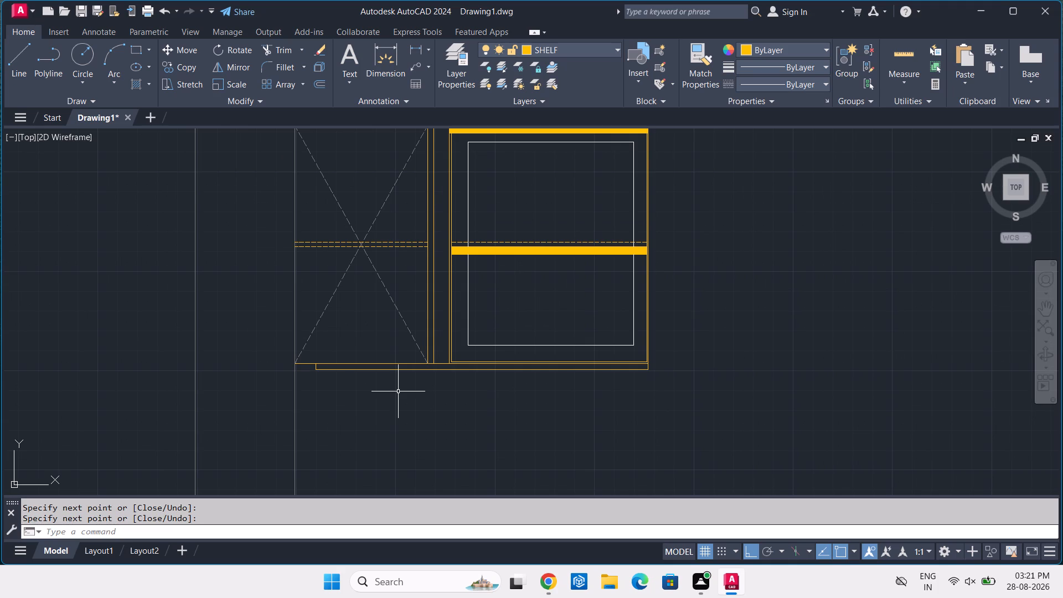
{"action": "type", "text": "H"}
{"action": "key", "text": "space"}
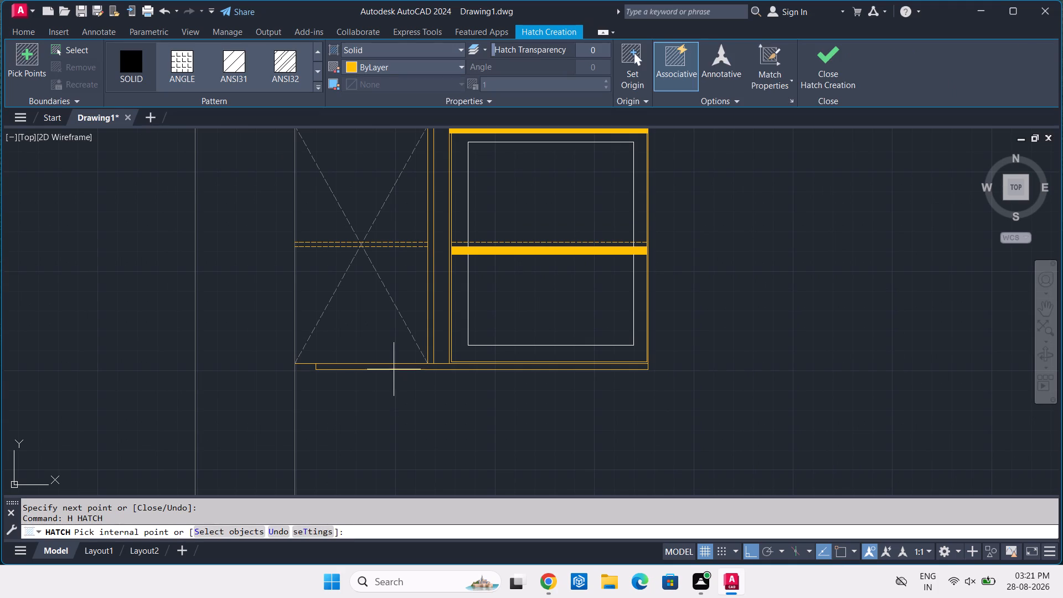
{"action": "left_click", "coordinate": [395, 367]}
{"action": "key", "text": "Return"}
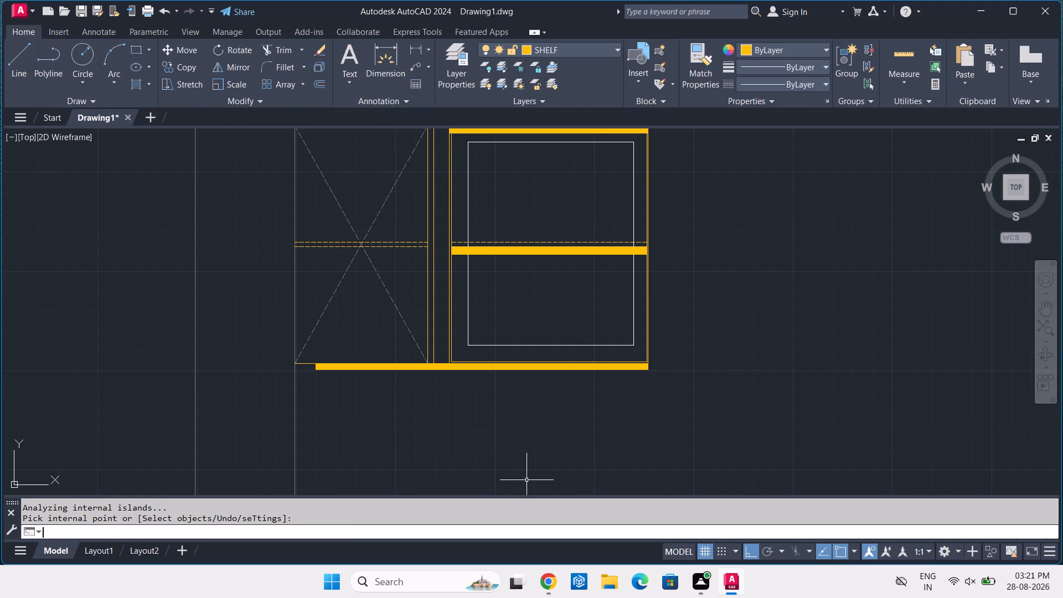
Put the lower of the two horizontal dashed lines across the middle of the dashed-cross shelf unit on layer 0.
{"action": "middle_click_drag", "start_coordinate": [701, 386], "coordinate": [692, 447]}
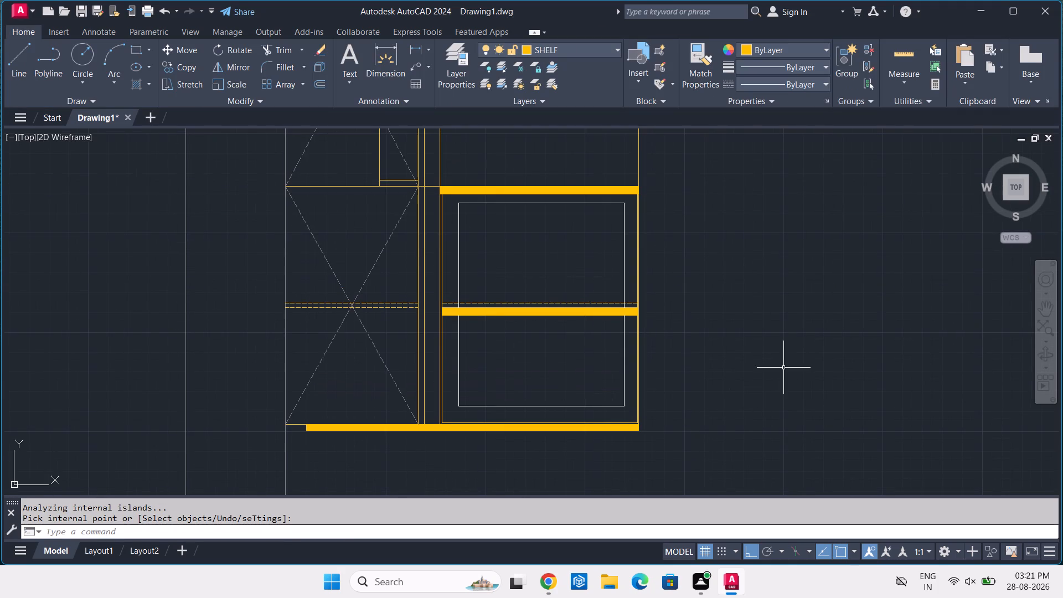
{"action": "middle_click", "coordinate": [785, 368]}
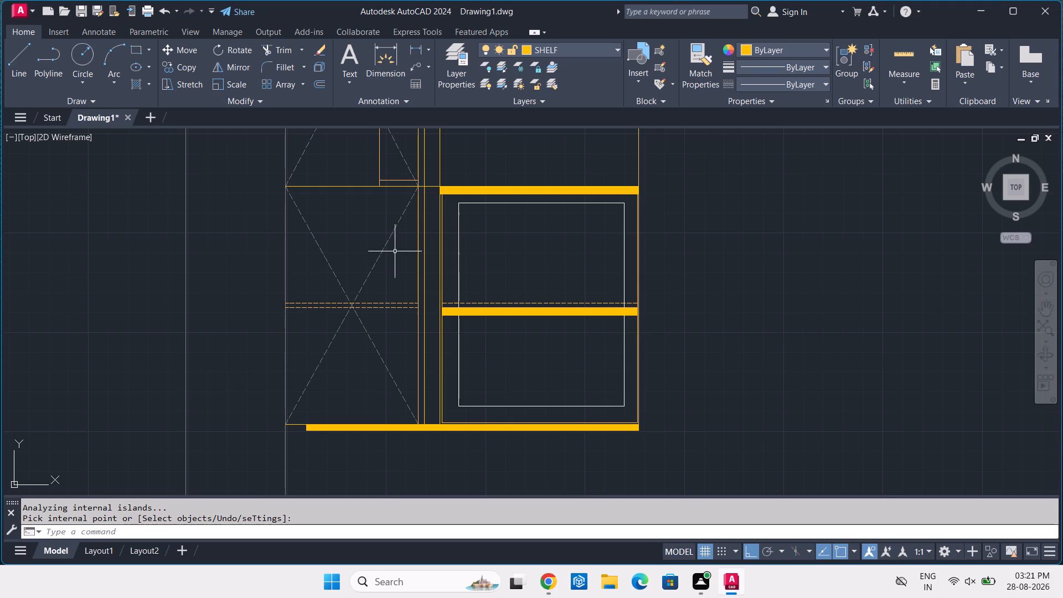
{"action": "scroll", "coordinate": [357, 250], "scroll_direction": "up", "scroll_amount": 3}
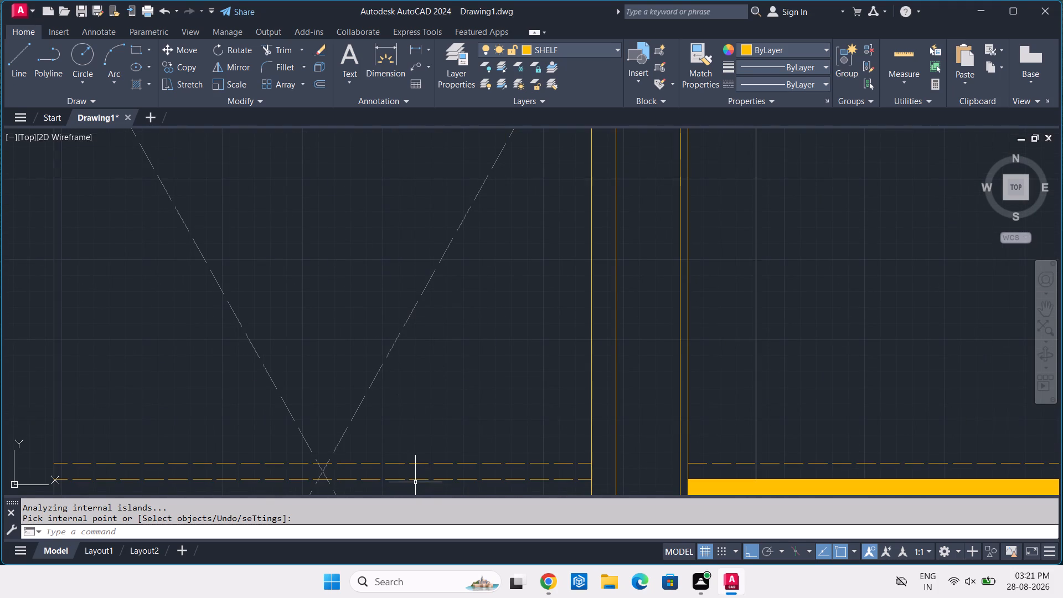
{"action": "left_click", "coordinate": [415, 481]}
{"action": "left_click", "coordinate": [595, 45]}
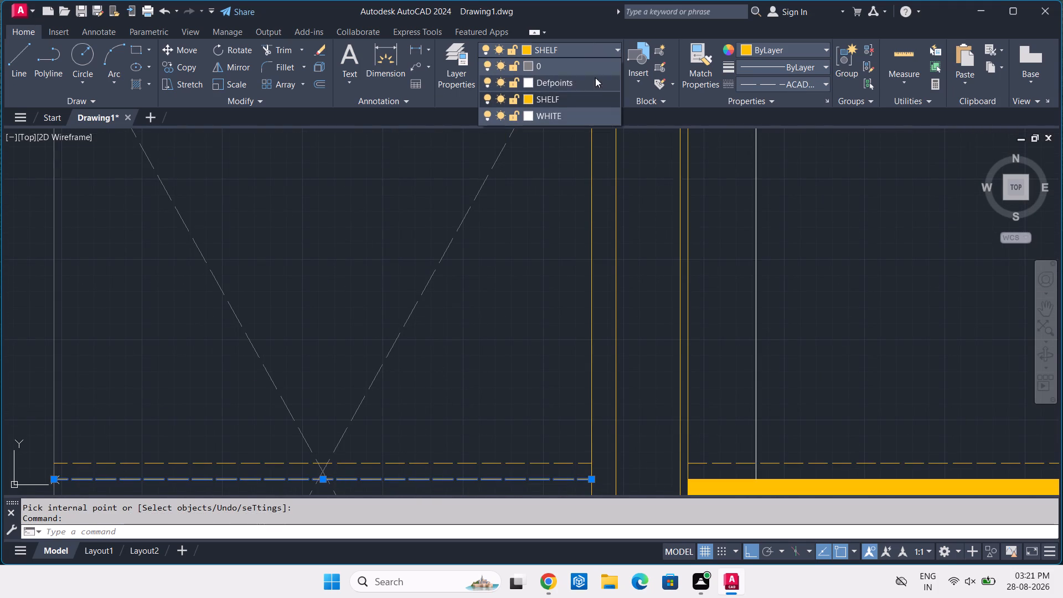
{"action": "left_click", "coordinate": [601, 59]}
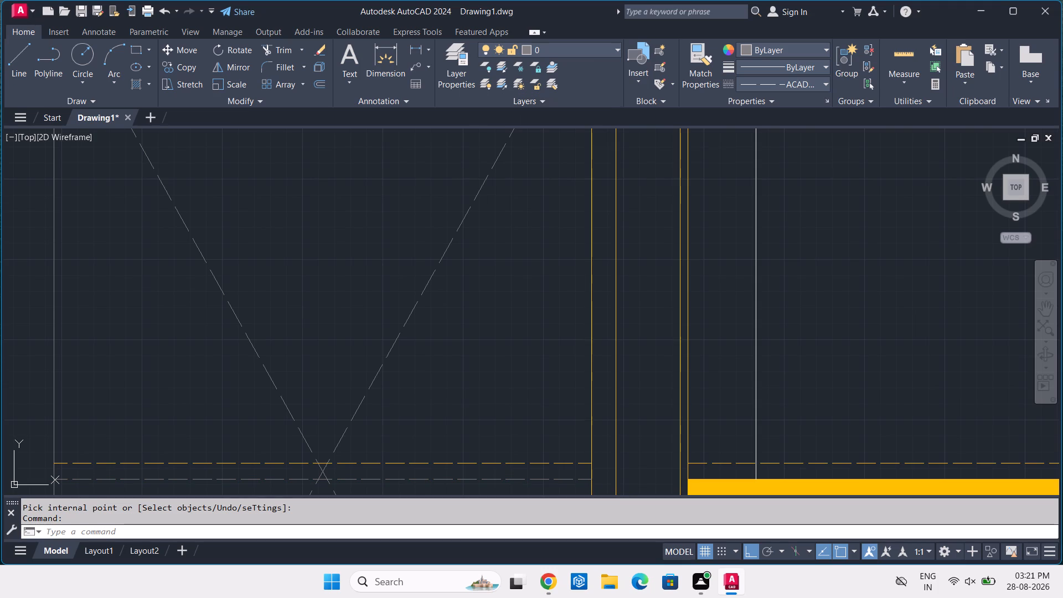
{"action": "key", "text": "Escape"}
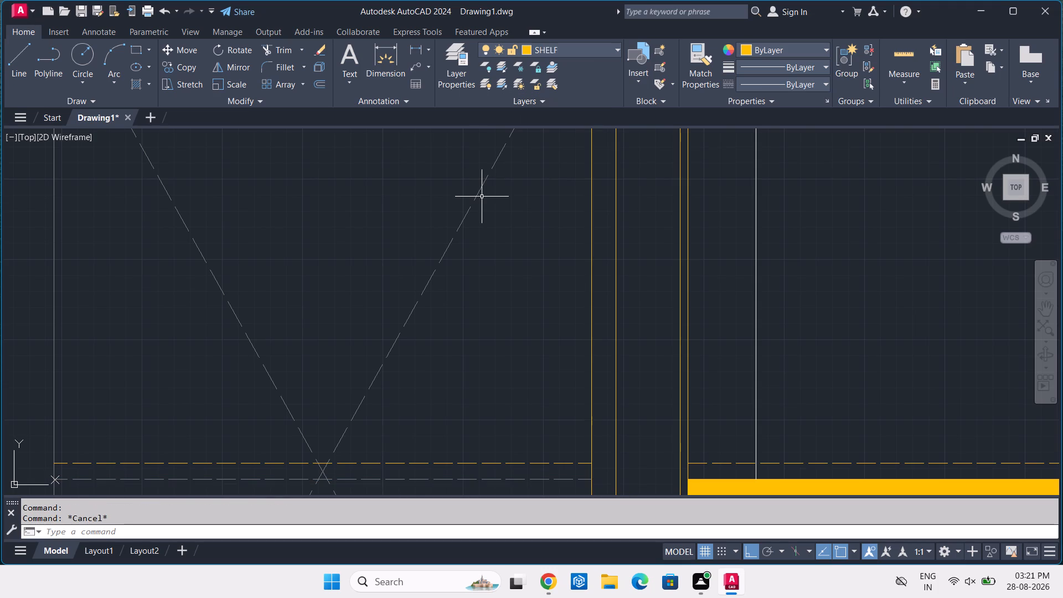
Create a new layer named CYAN with the colour cyan and make it the current layer.
{"action": "middle_click_drag", "start_coordinate": [498, 185], "coordinate": [525, 287]}
{"action": "scroll", "coordinate": [525, 287], "scroll_direction": "down", "scroll_amount": 1}
{"action": "scroll", "coordinate": [525, 287], "scroll_direction": "up", "scroll_amount": 1}
{"action": "scroll", "coordinate": [525, 287], "scroll_direction": "down", "scroll_amount": 1}
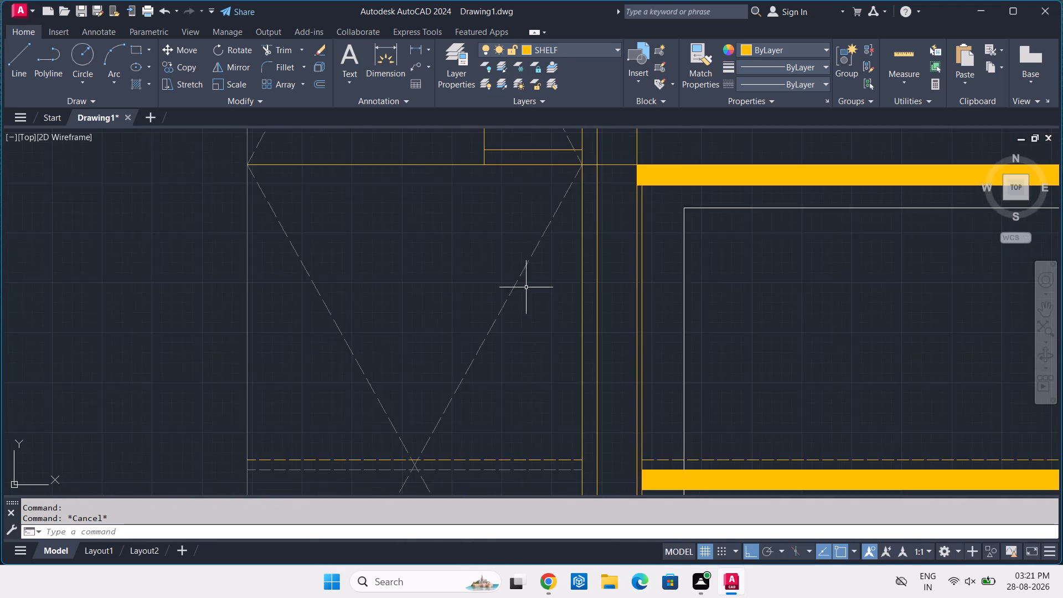
{"action": "scroll", "coordinate": [528, 288], "scroll_direction": "down", "scroll_amount": 2}
{"action": "middle_click_drag", "start_coordinate": [566, 285], "coordinate": [528, 251]}
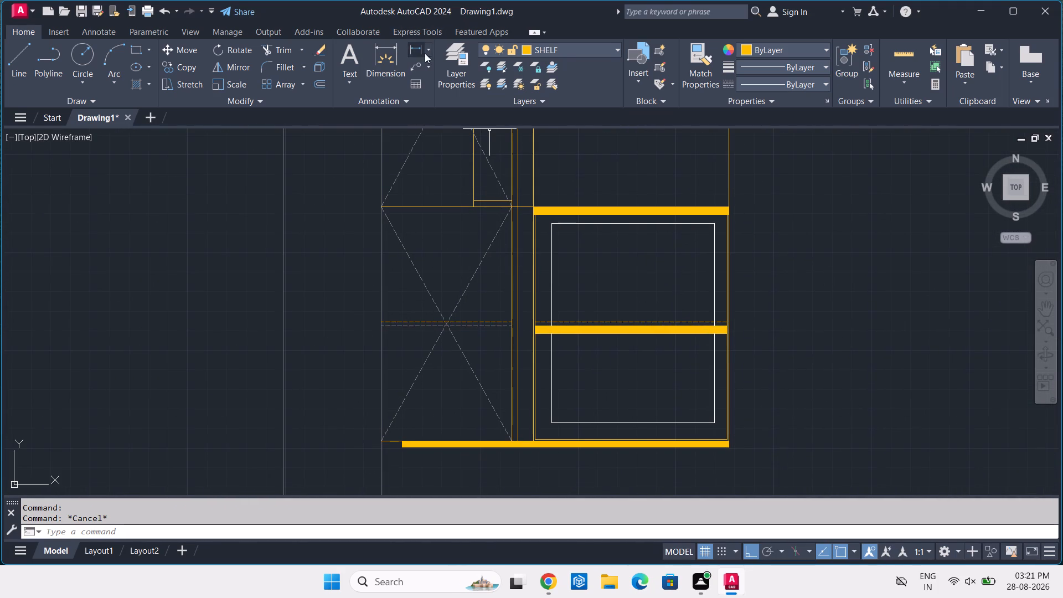
{"action": "left_click", "coordinate": [460, 61]}
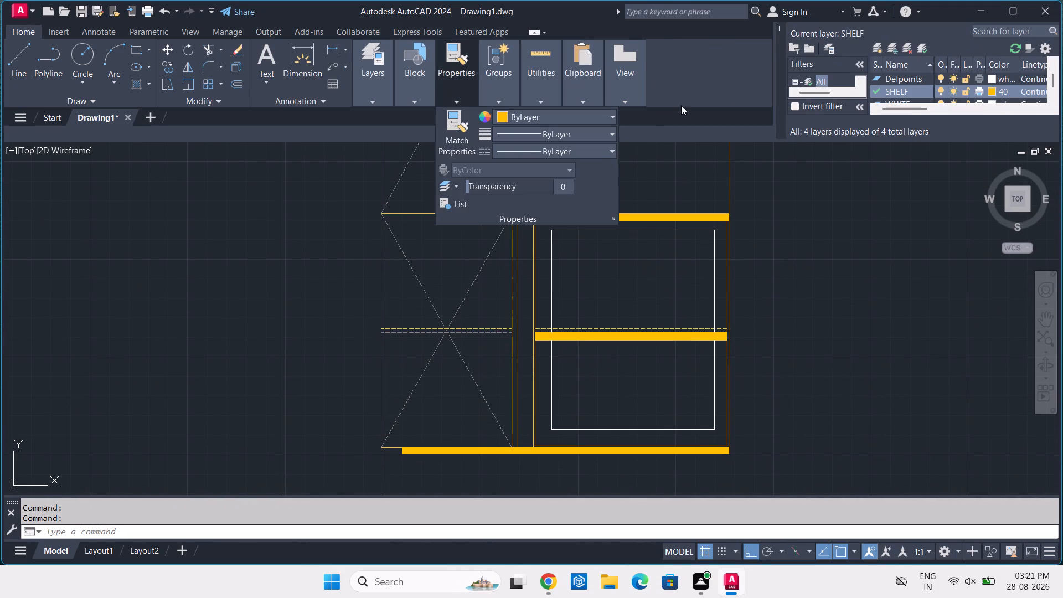
{"action": "right_click", "coordinate": [885, 91]}
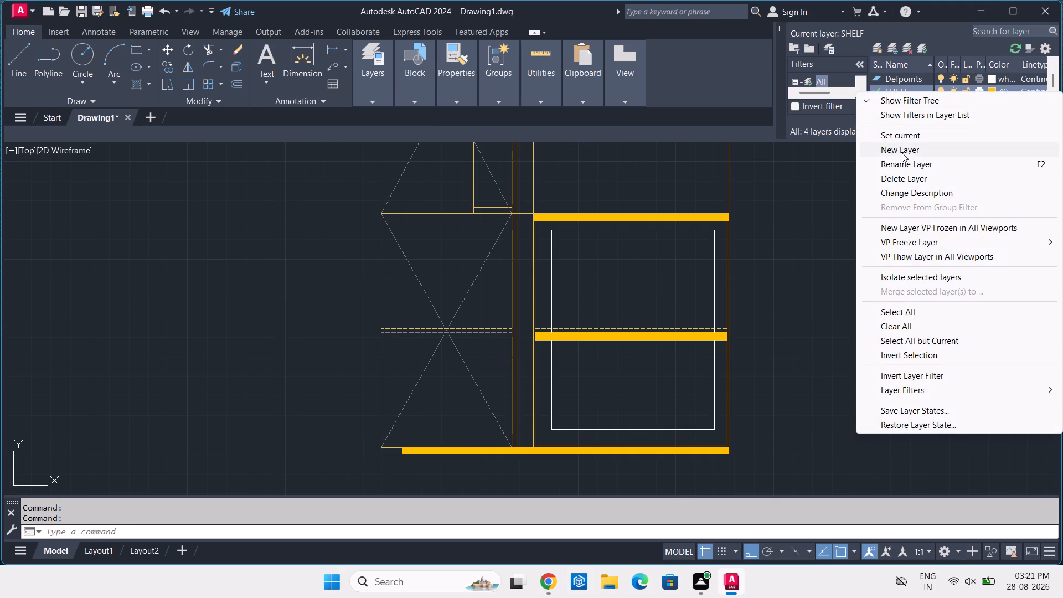
{"action": "left_click", "coordinate": [902, 153]}
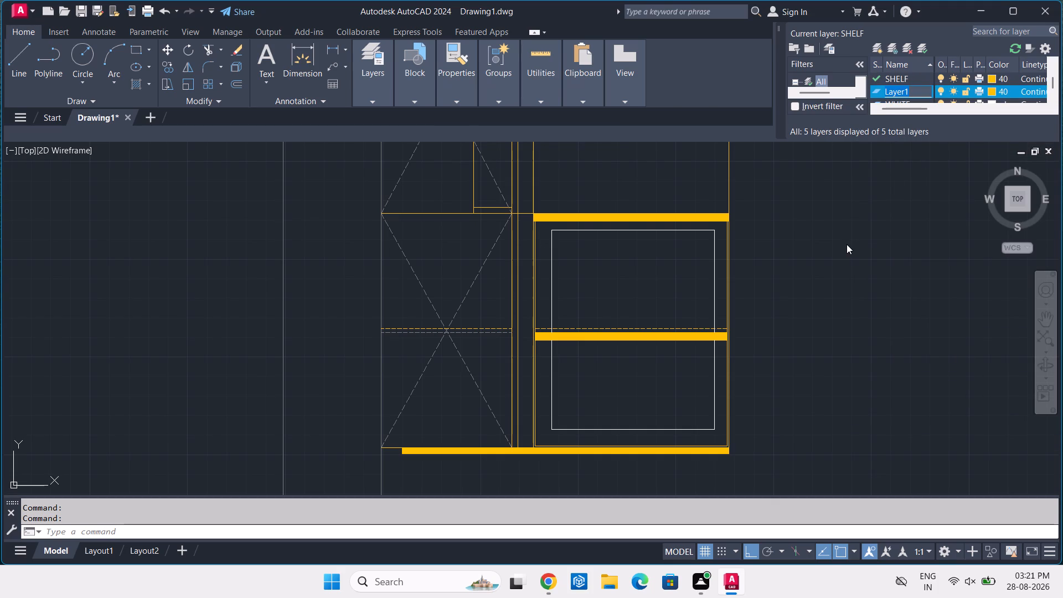
{"action": "type", "text": "CYAN"}
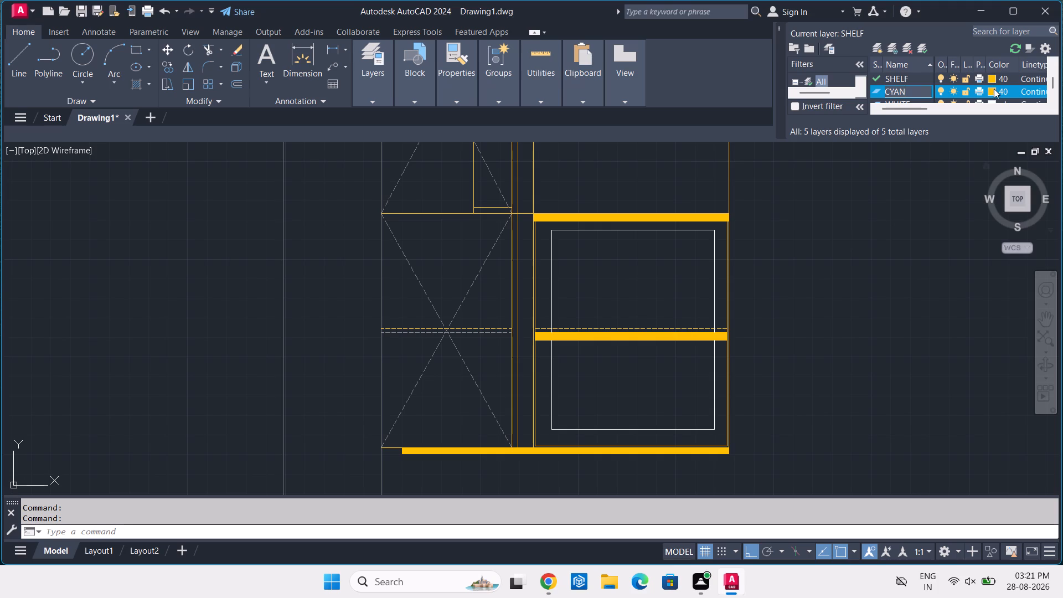
{"action": "left_click", "coordinate": [994, 90]}
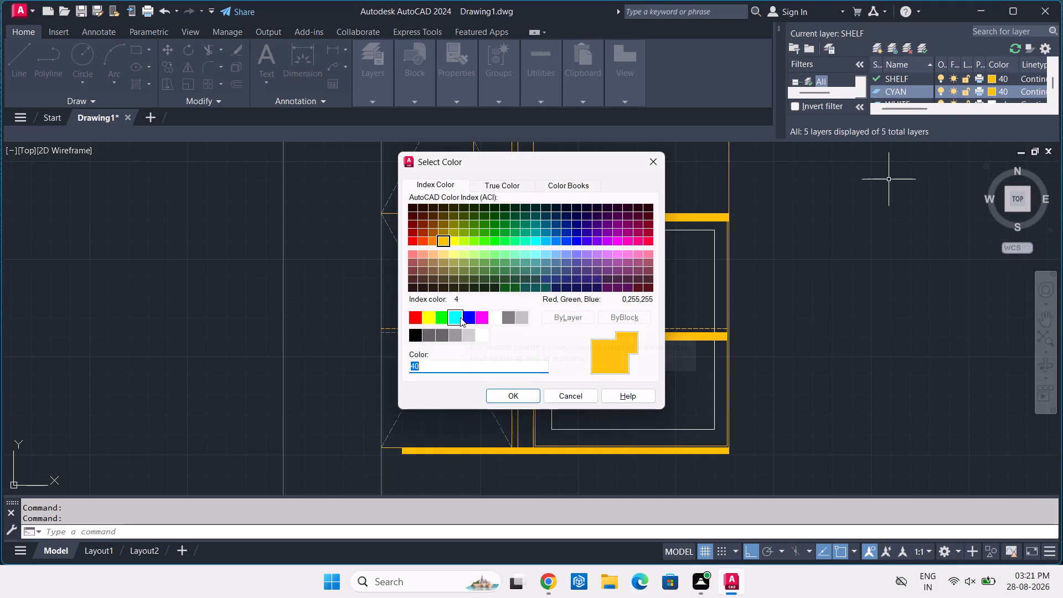
{"action": "left_click", "coordinate": [460, 317]}
{"action": "left_click", "coordinate": [496, 398]}
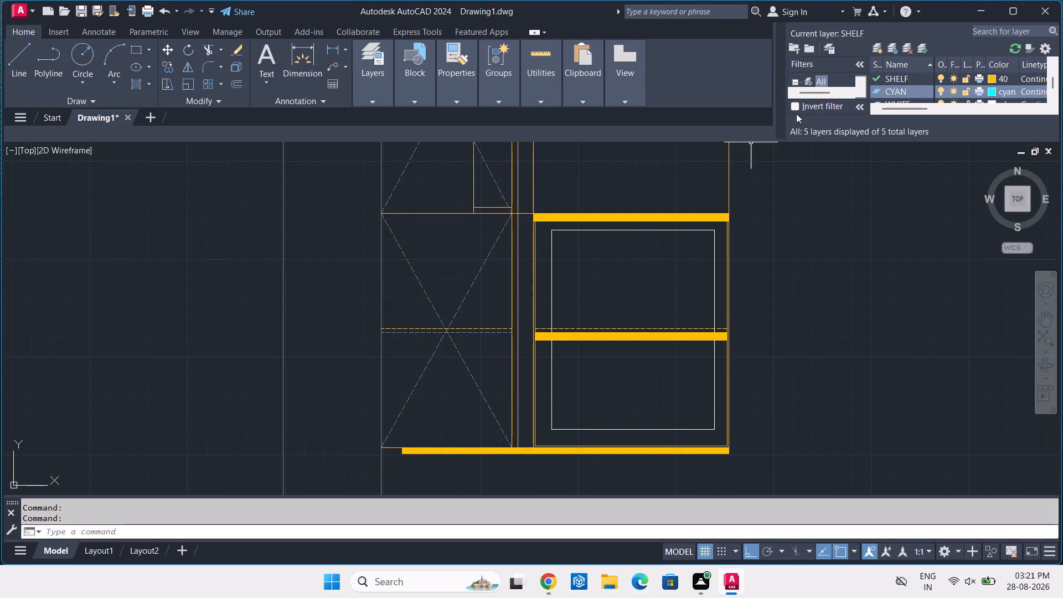
{"action": "left_click", "coordinate": [920, 49]}
{"action": "left_click", "coordinate": [778, 28]}
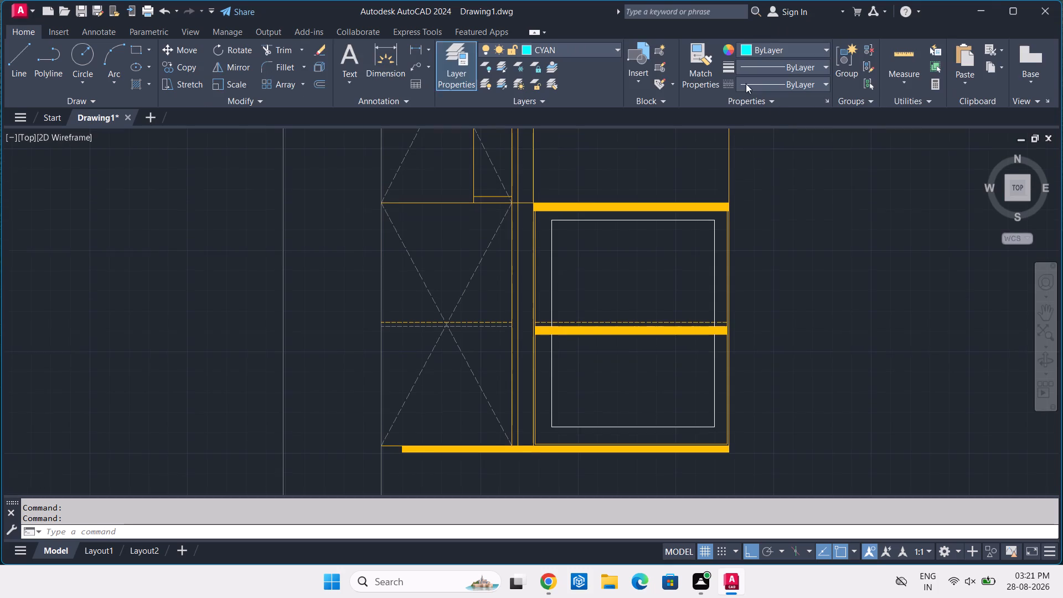
Start a hatch on the CYAN layer and set the hatch type to Pattern.
{"action": "type", "text": "H"}
{"action": "key", "text": "space"}
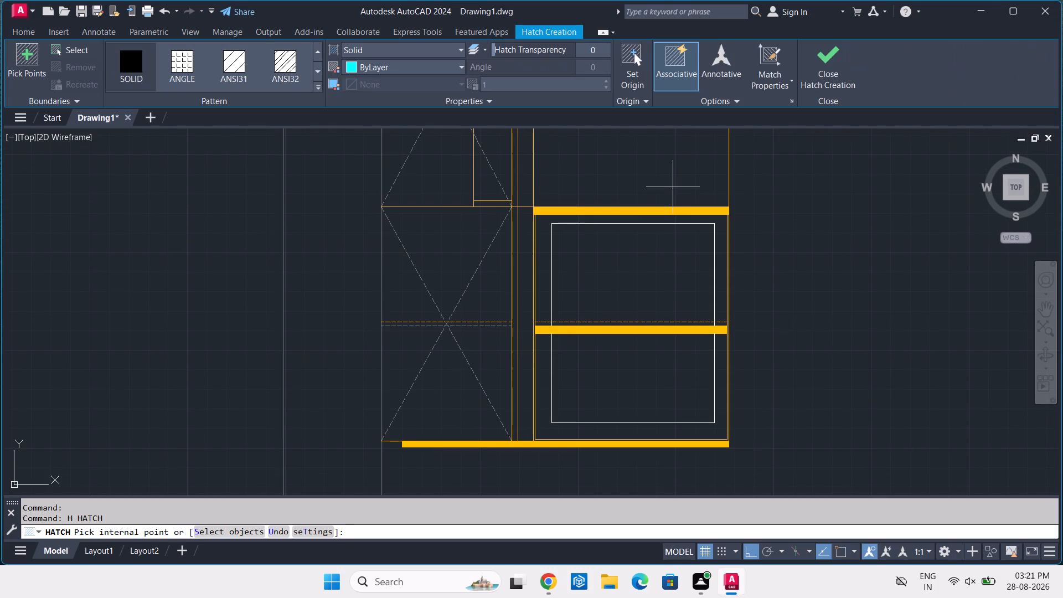
{"action": "left_click", "coordinate": [419, 45]}
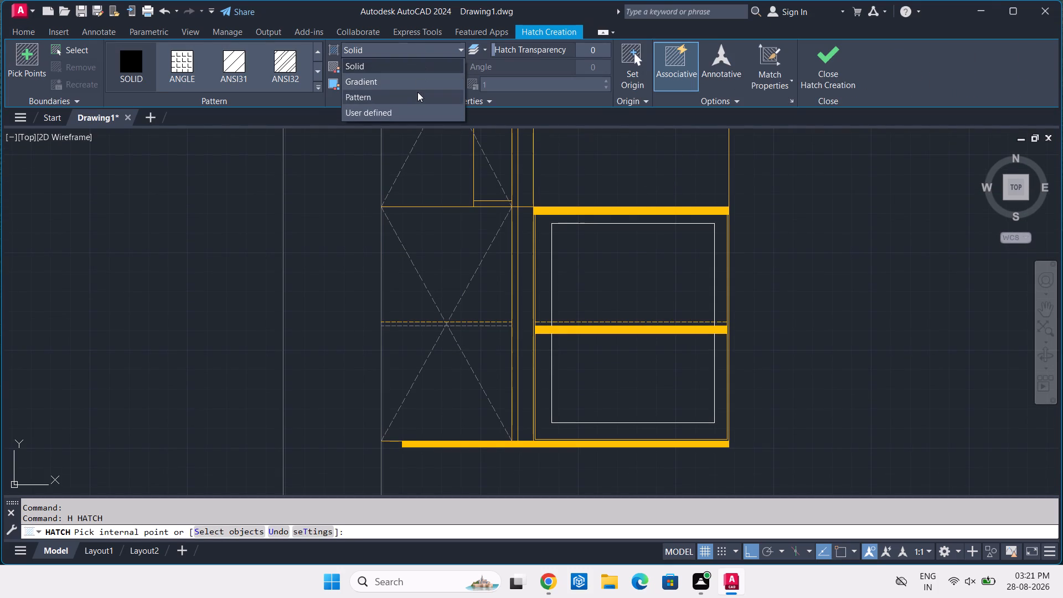
{"action": "left_click", "coordinate": [417, 94]}
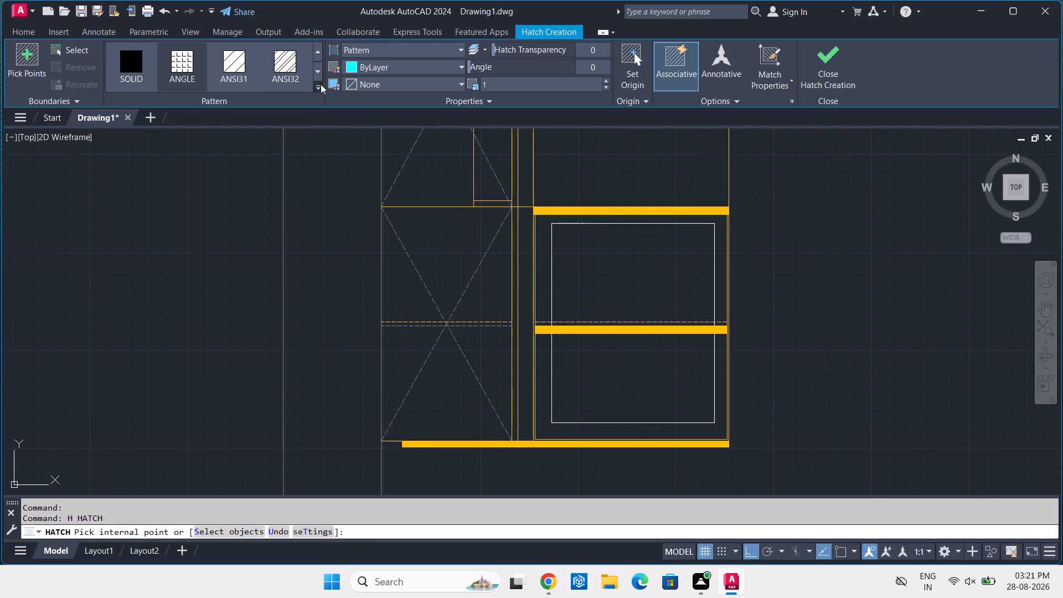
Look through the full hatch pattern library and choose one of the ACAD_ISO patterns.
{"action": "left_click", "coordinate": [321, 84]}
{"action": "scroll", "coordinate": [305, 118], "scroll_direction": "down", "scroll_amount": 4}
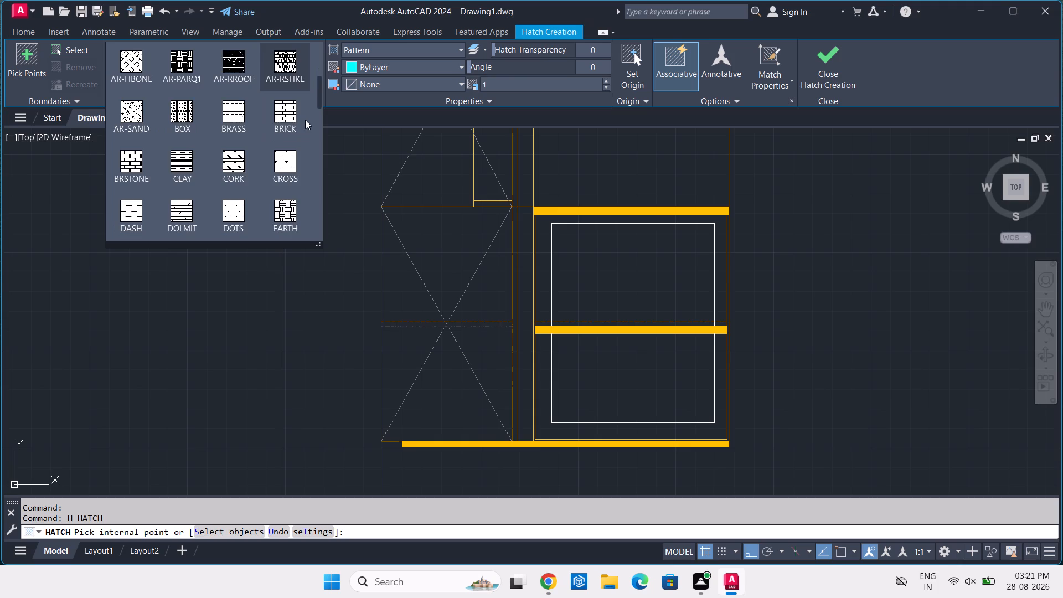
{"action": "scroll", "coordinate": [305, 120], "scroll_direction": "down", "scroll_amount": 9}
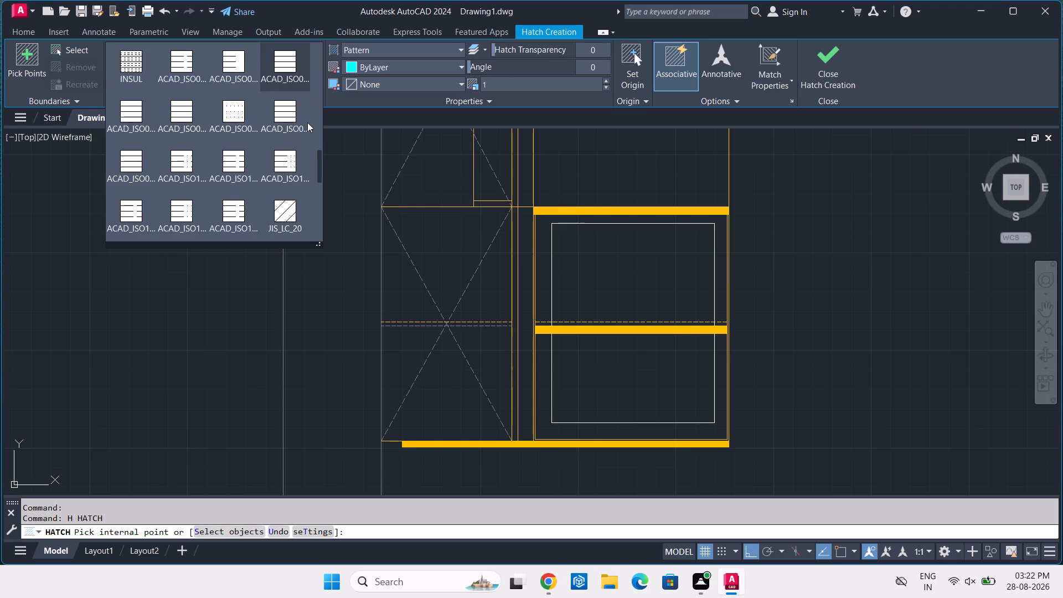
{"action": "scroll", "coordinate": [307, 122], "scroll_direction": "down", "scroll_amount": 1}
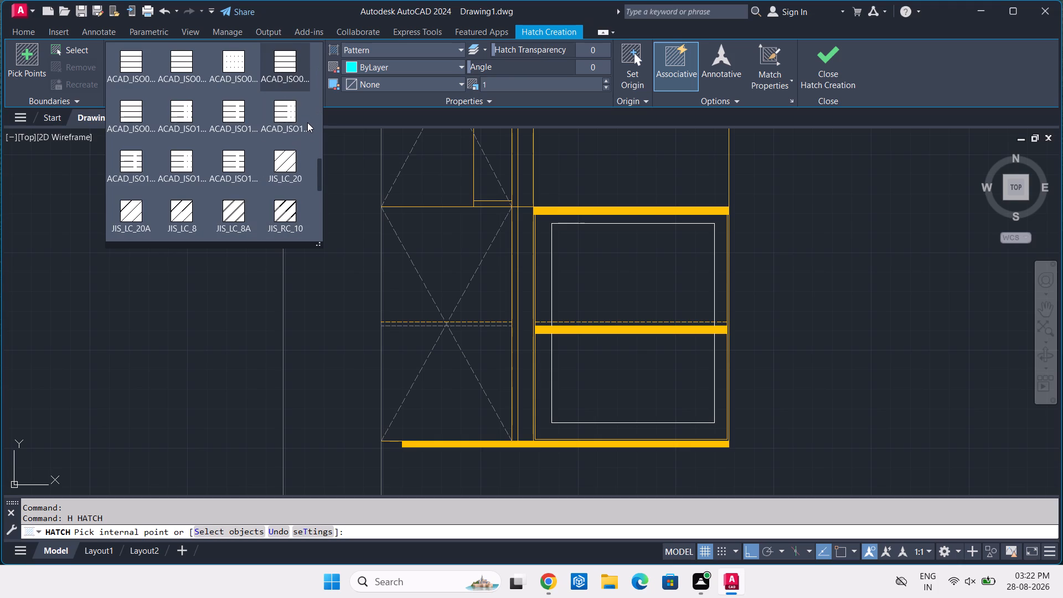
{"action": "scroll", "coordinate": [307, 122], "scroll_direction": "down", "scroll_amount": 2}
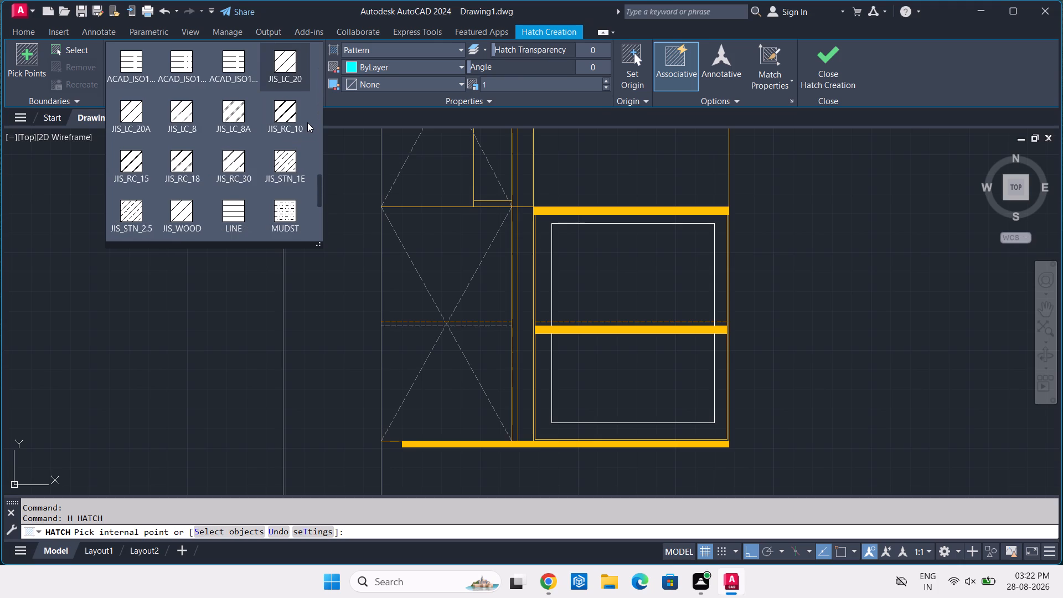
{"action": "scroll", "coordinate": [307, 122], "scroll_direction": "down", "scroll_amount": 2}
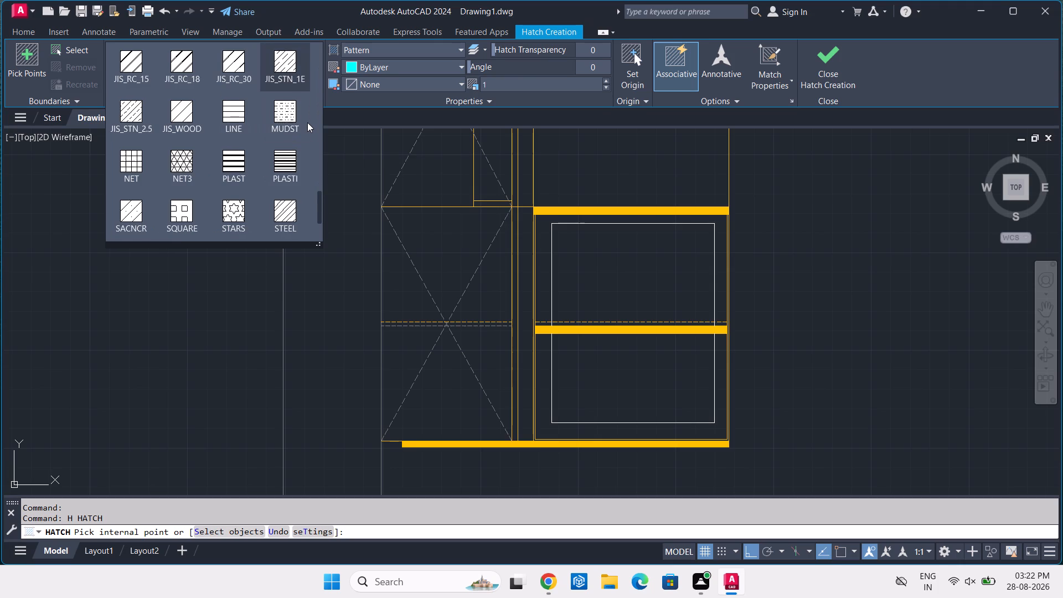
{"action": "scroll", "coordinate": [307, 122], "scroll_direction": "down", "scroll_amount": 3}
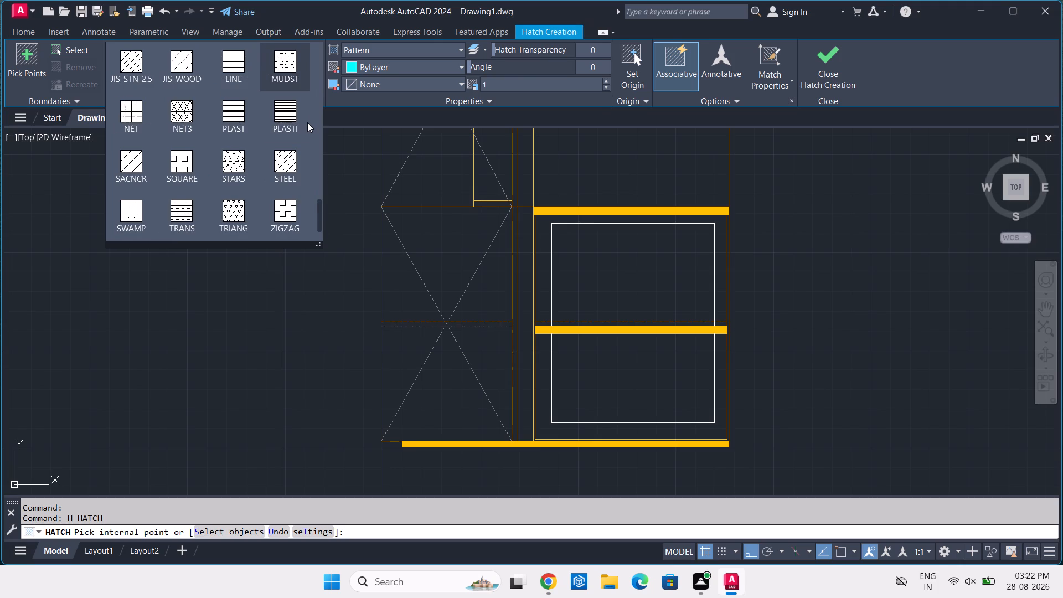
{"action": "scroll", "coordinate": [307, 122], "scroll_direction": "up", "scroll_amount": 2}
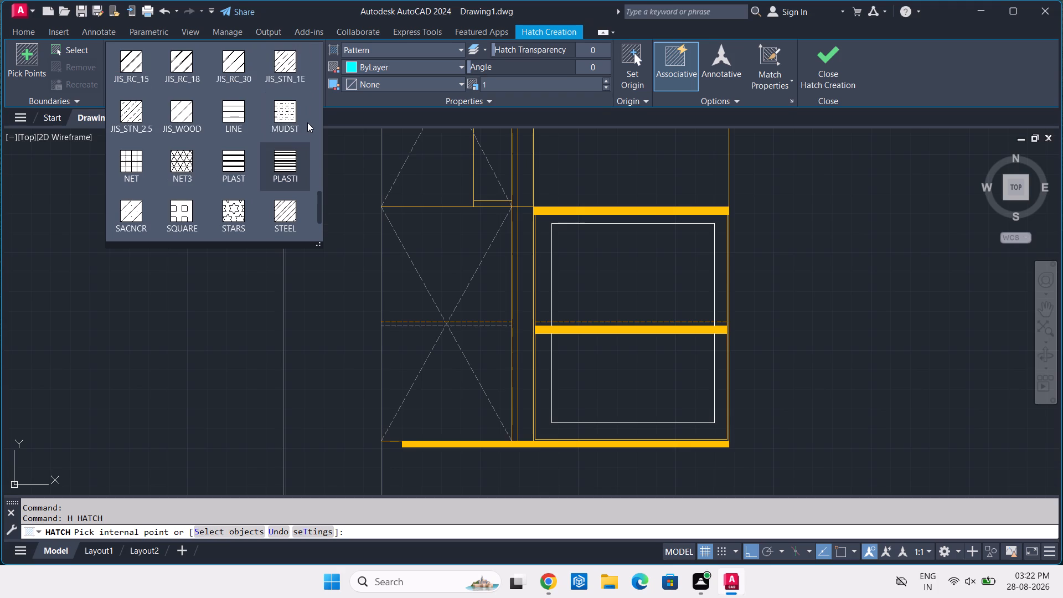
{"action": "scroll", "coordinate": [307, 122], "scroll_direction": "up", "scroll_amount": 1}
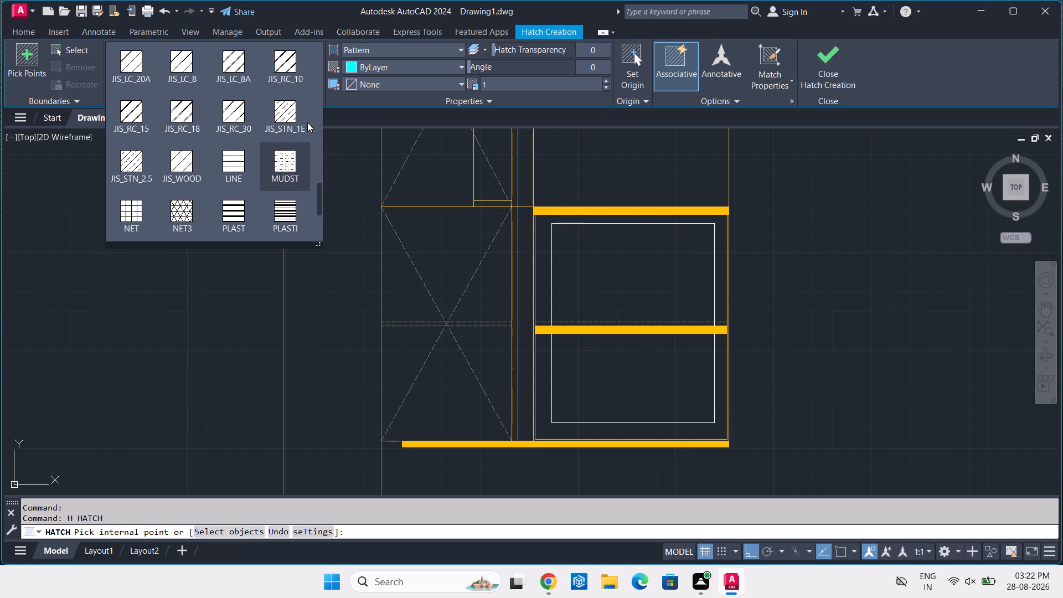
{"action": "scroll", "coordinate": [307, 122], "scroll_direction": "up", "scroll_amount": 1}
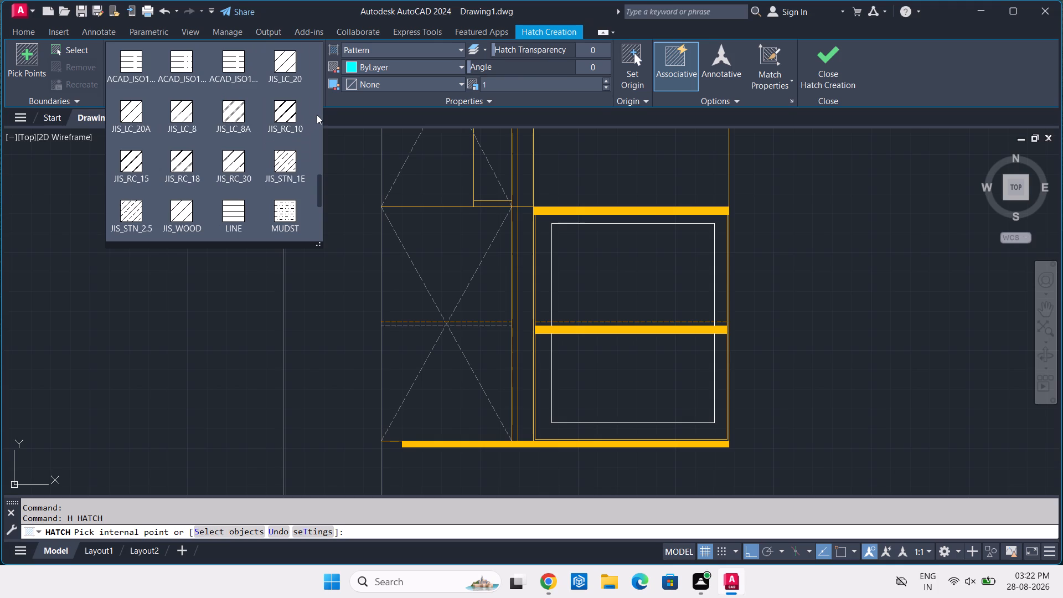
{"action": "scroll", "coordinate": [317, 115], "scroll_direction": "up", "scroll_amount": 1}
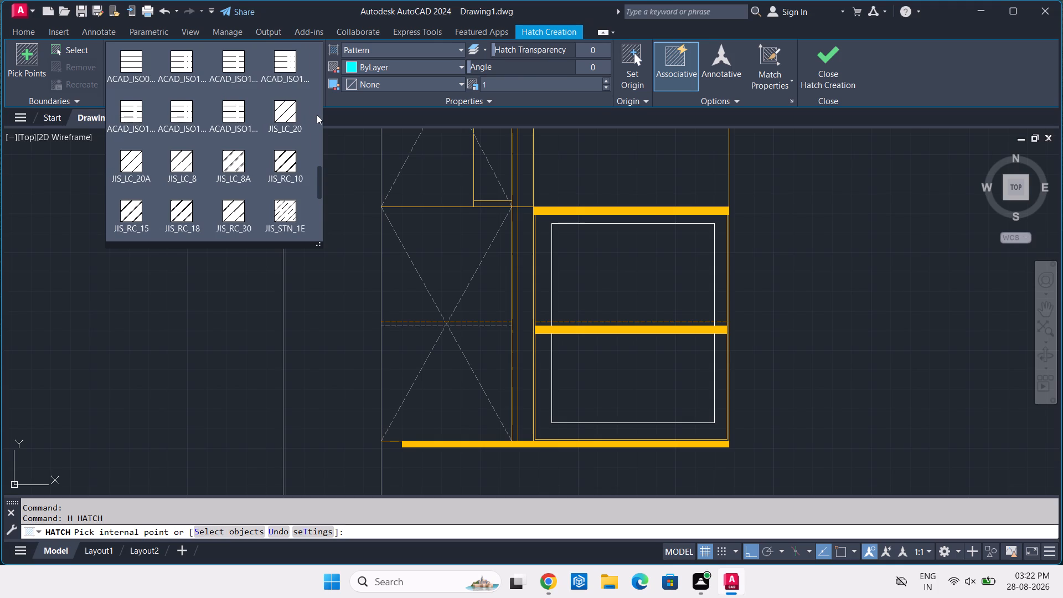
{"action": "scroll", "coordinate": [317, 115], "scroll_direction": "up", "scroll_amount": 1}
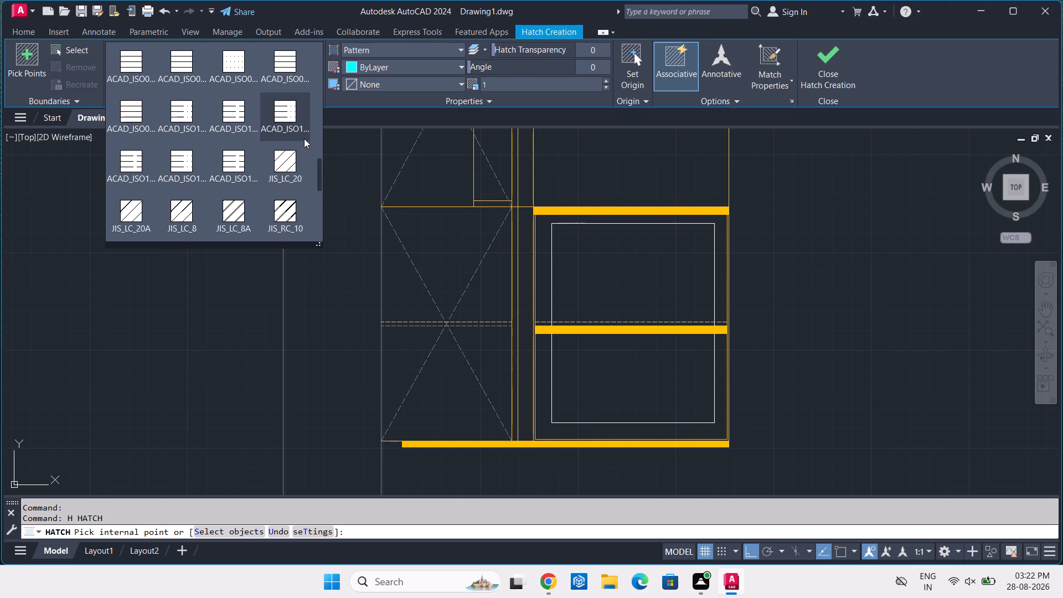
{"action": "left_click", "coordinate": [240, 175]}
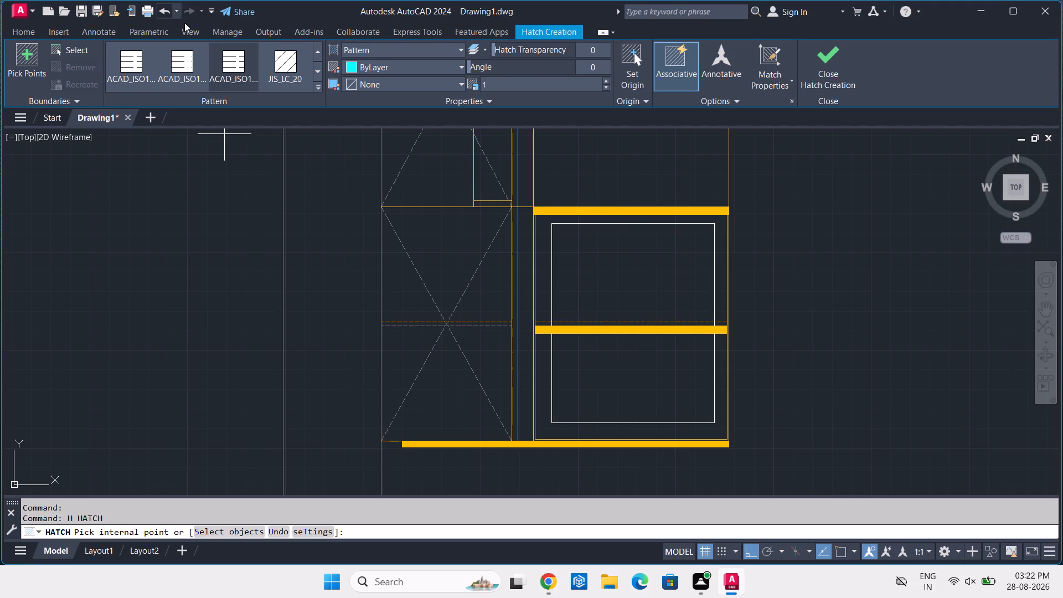
Hatch the upper and lower parts of the white inner rectangle, on both sides of the middle shelf, with the JIS_LC_8A pattern.
{"action": "scroll", "coordinate": [262, 64], "scroll_direction": "up", "scroll_amount": 8}
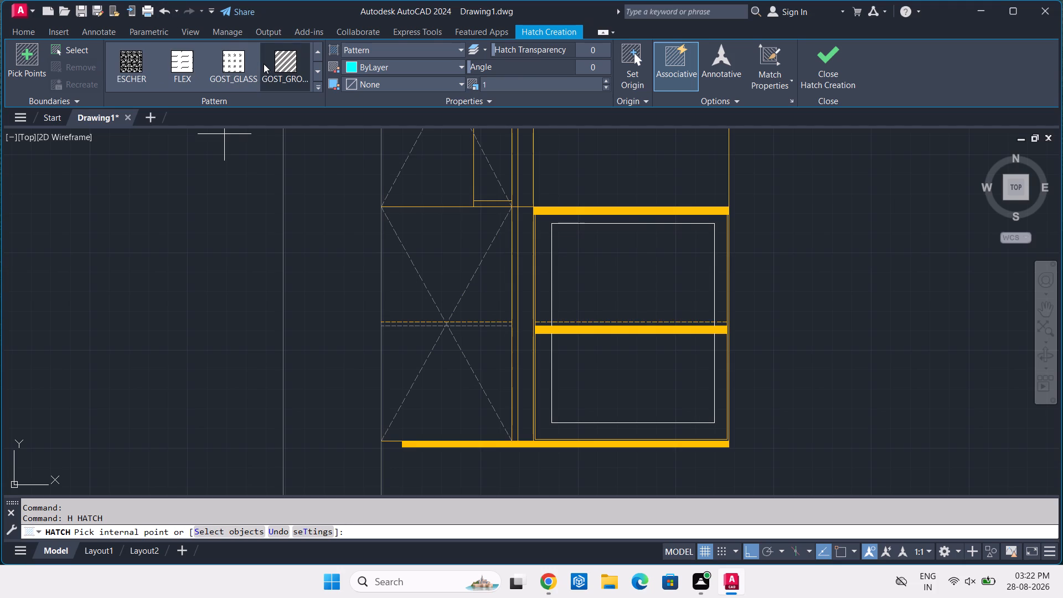
{"action": "scroll", "coordinate": [264, 64], "scroll_direction": "down", "scroll_amount": 1}
{"action": "scroll", "coordinate": [264, 64], "scroll_direction": "up", "scroll_amount": 2}
{"action": "scroll", "coordinate": [264, 64], "scroll_direction": "down", "scroll_amount": 2}
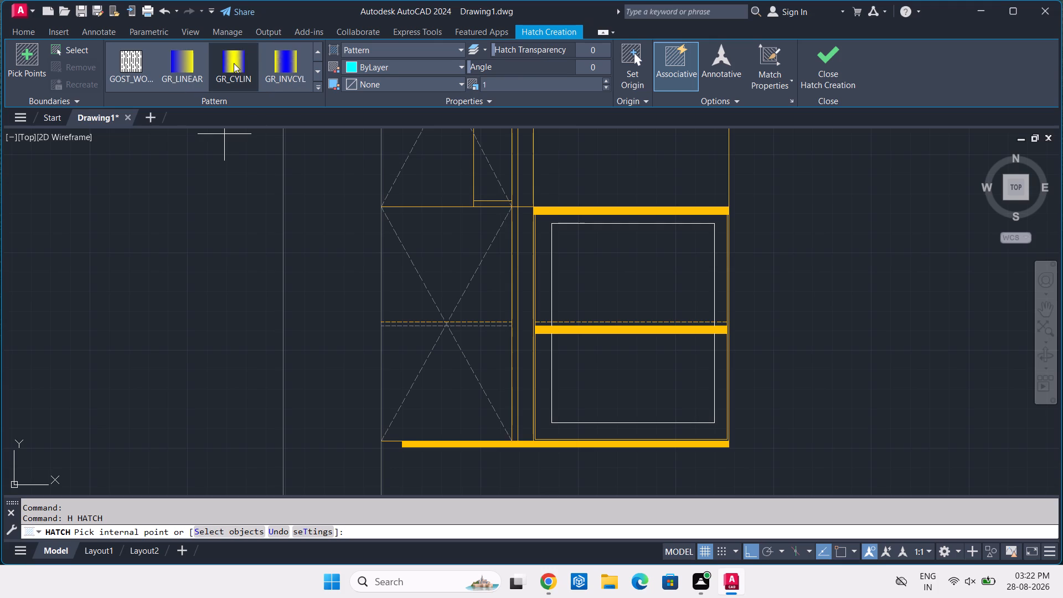
{"action": "scroll", "coordinate": [234, 63], "scroll_direction": "down", "scroll_amount": 2}
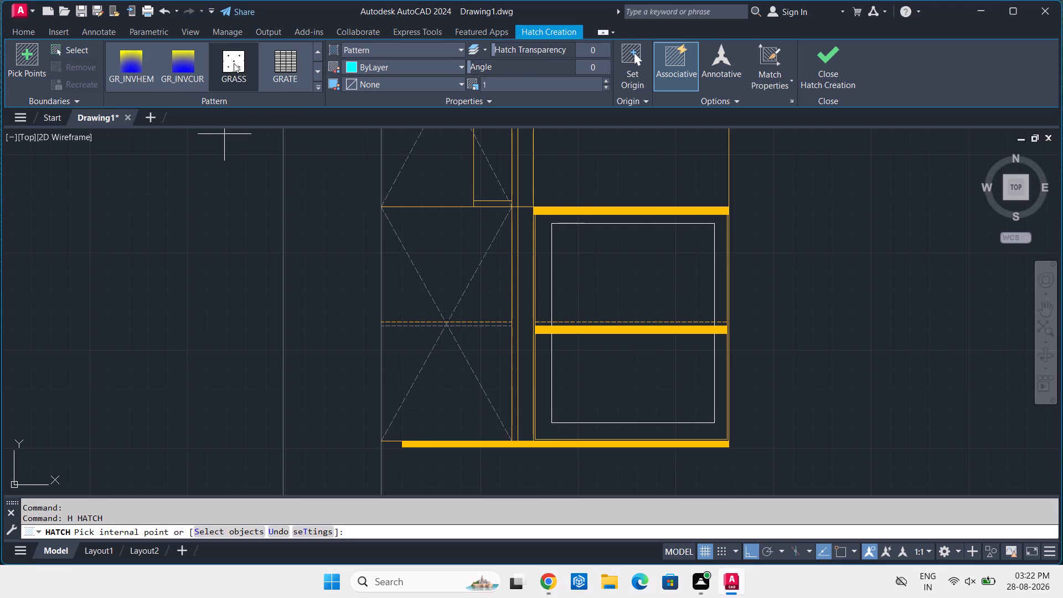
{"action": "scroll", "coordinate": [234, 63], "scroll_direction": "down", "scroll_amount": 2}
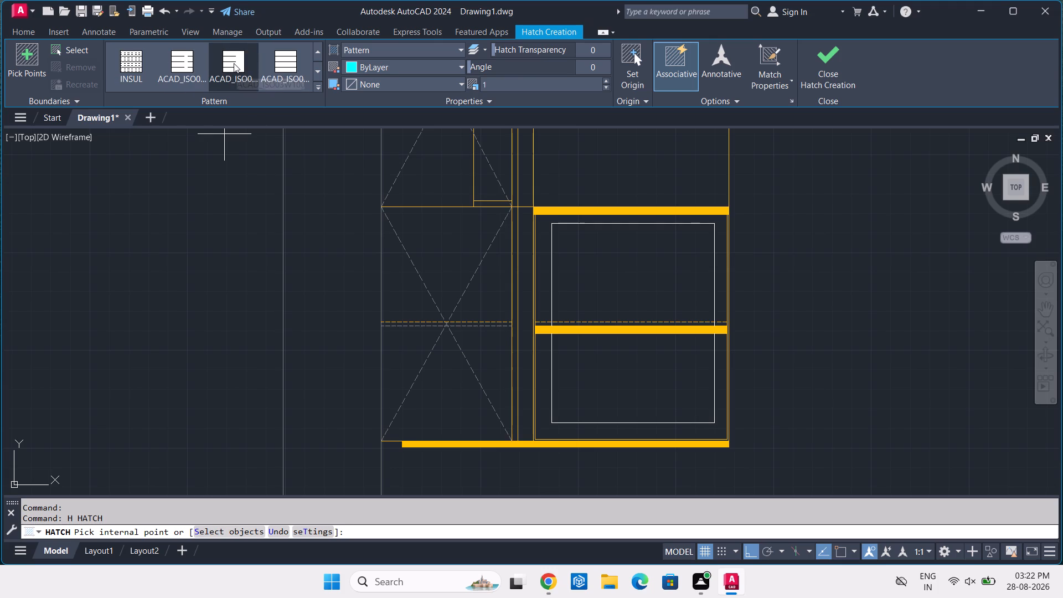
{"action": "scroll", "coordinate": [234, 63], "scroll_direction": "down", "scroll_amount": 1}
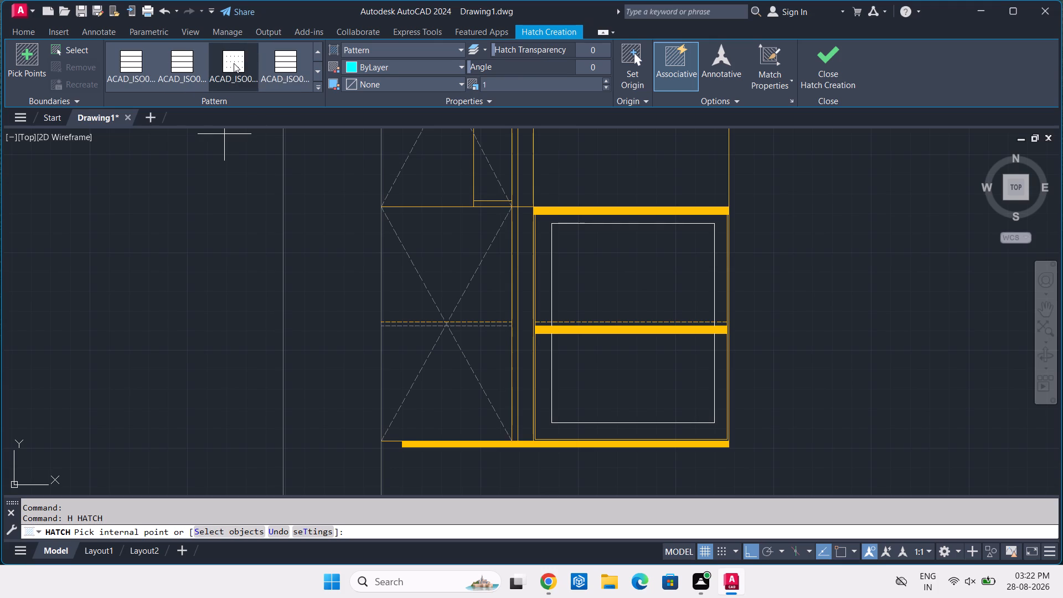
{"action": "scroll", "coordinate": [234, 63], "scroll_direction": "down", "scroll_amount": 3}
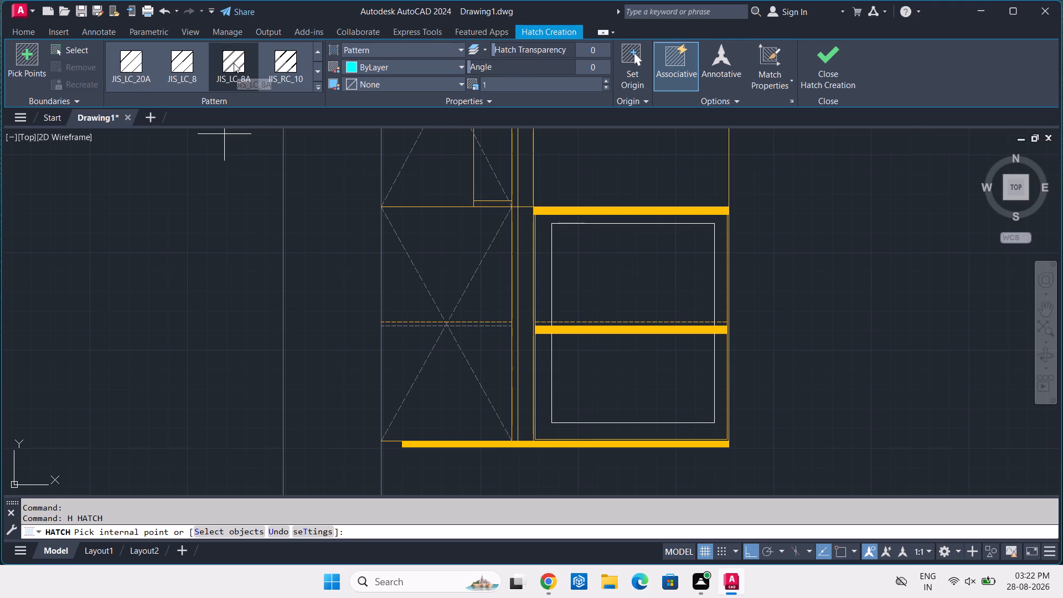
{"action": "left_click", "coordinate": [235, 63]}
{"action": "left_click", "coordinate": [598, 263]}
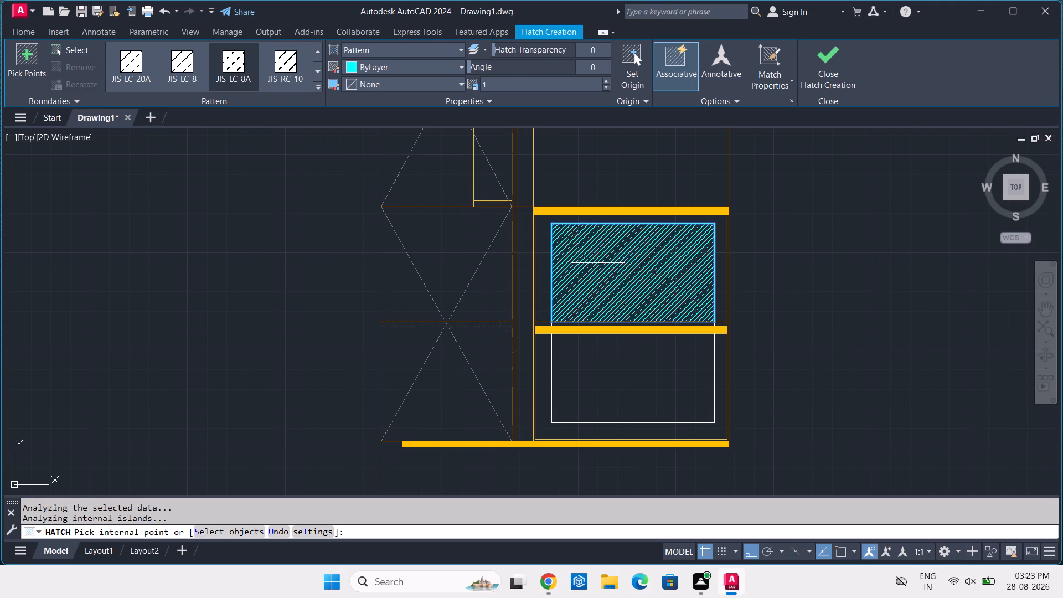
{"action": "left_click", "coordinate": [629, 349]}
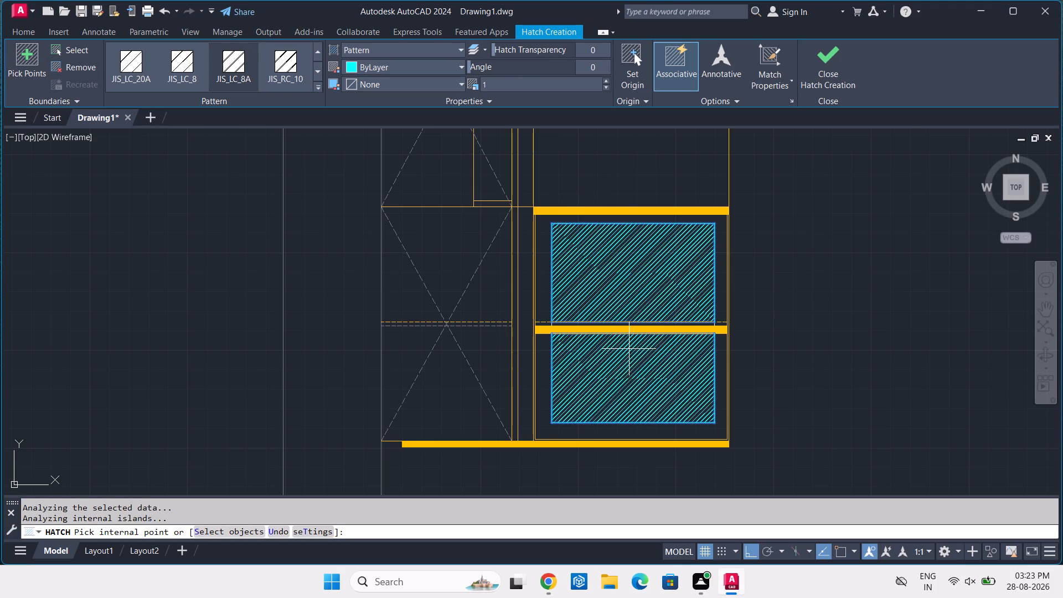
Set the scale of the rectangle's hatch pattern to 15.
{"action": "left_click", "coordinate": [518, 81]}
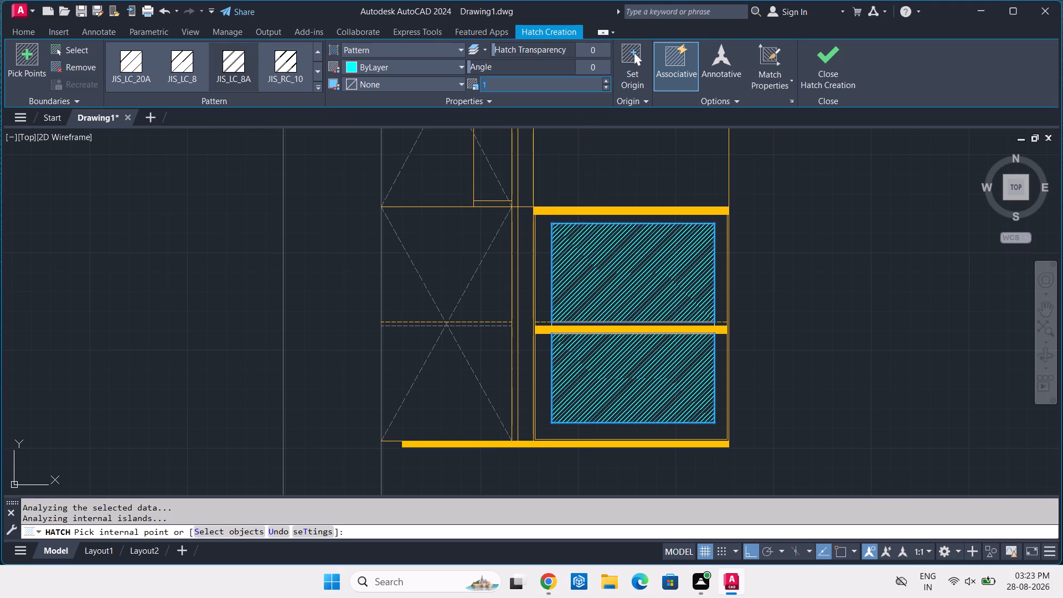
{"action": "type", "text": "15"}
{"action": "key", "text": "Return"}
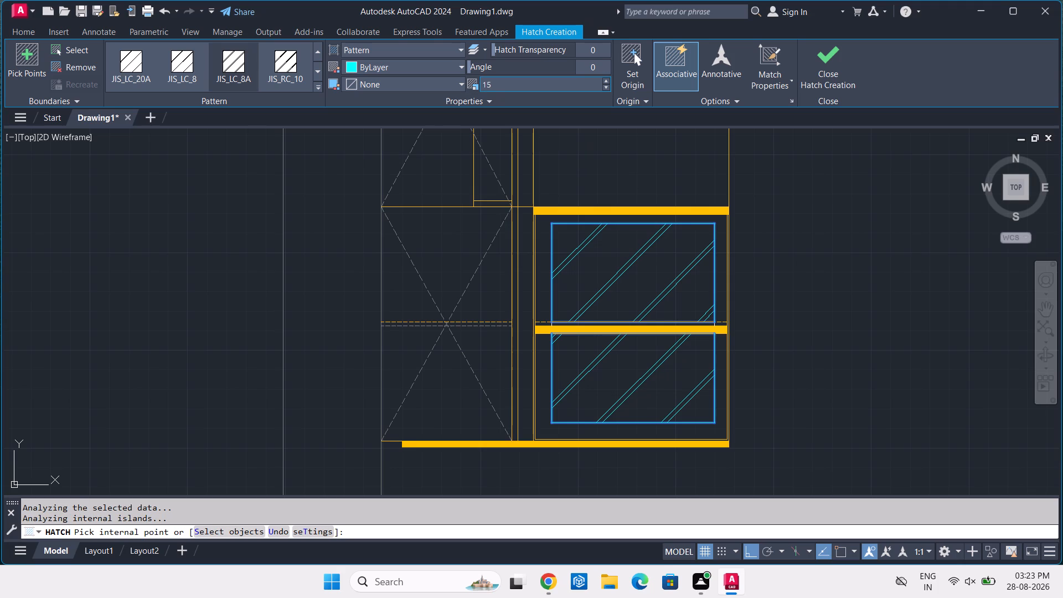
Set the scale of the rectangle's hatch pattern to 10.
{"action": "left_click", "coordinate": [518, 83]}
{"action": "type", "text": "10"}
{"action": "key", "text": "Return"}
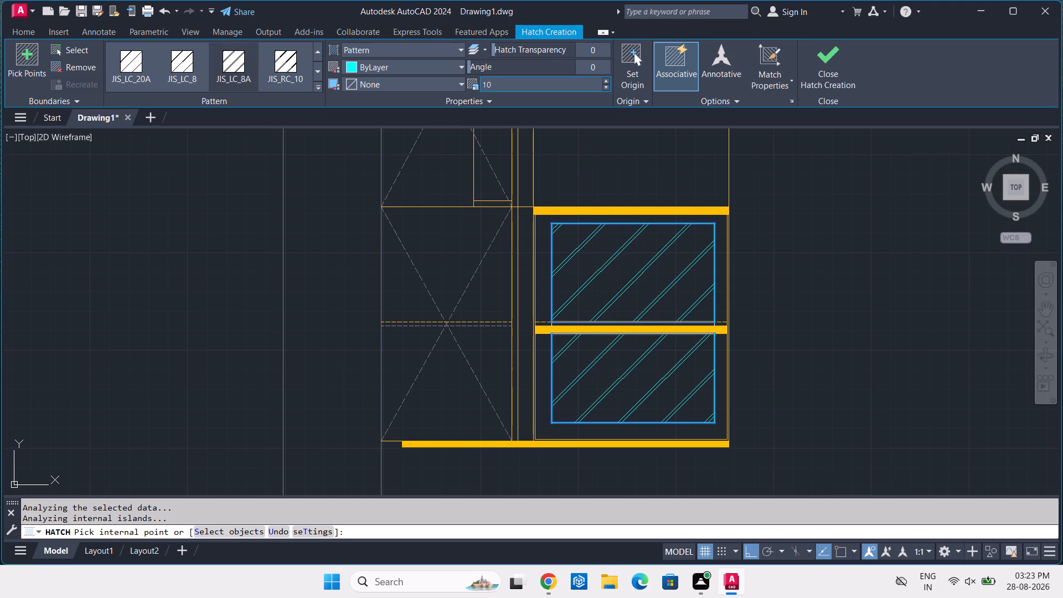
Change the rectangle's hatch pattern to JIS_LC_8.
{"action": "left_click", "coordinate": [196, 75]}
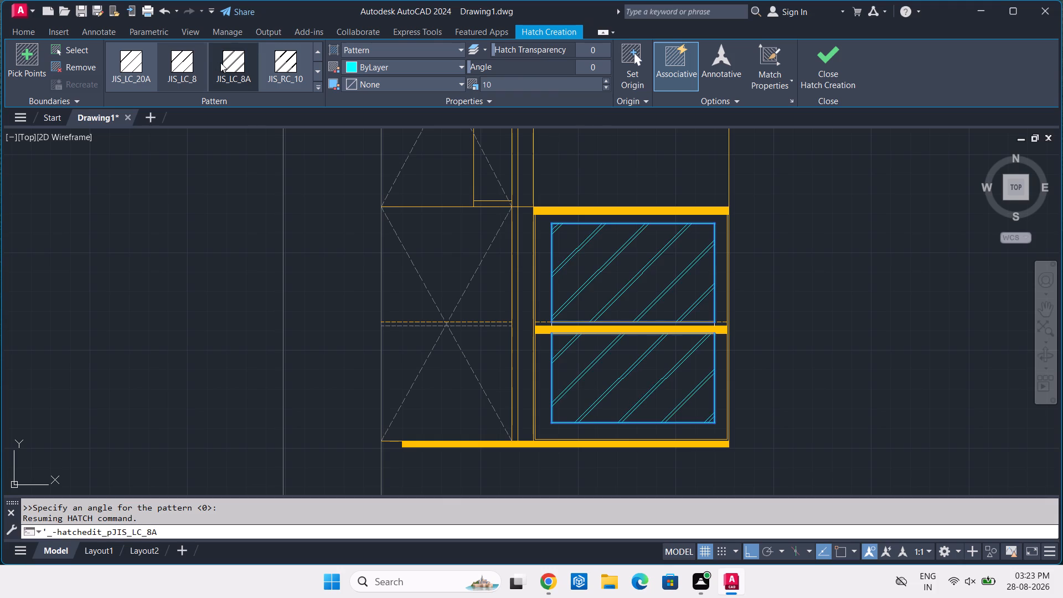
Browse the available hatch patterns and change the white inner rectangle's hatch to JIS_RC_15.
{"action": "scroll", "coordinate": [284, 70], "scroll_direction": "down", "scroll_amount": 2}
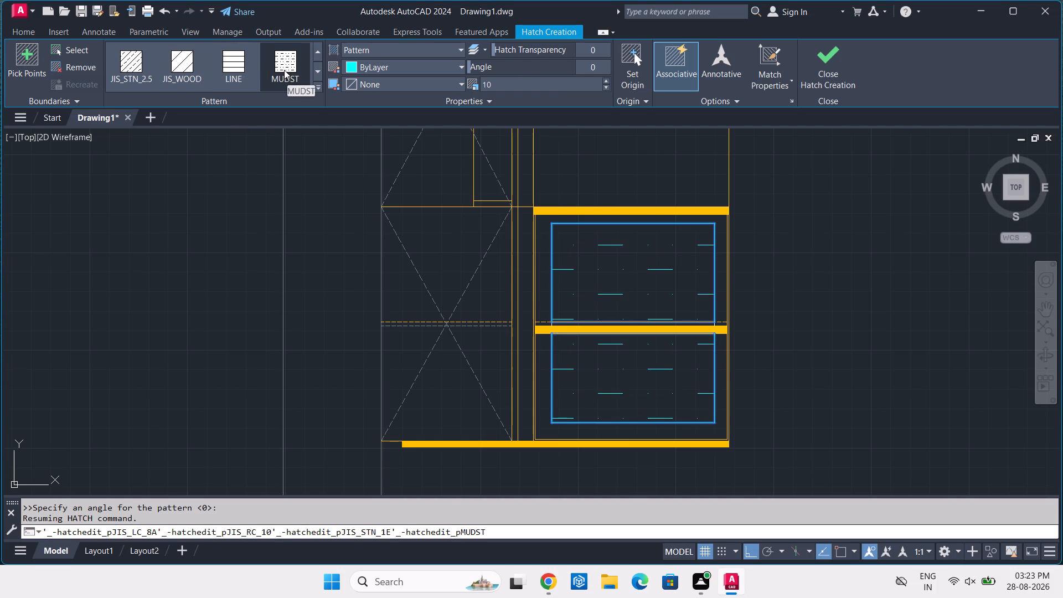
{"action": "scroll", "coordinate": [295, 68], "scroll_direction": "down", "scroll_amount": 1}
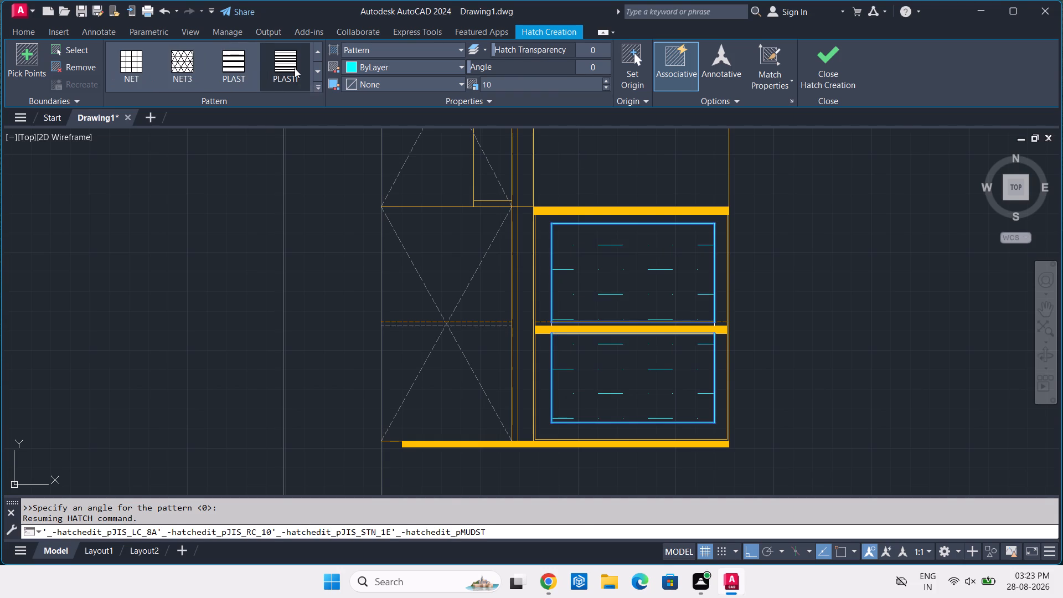
{"action": "scroll", "coordinate": [295, 68], "scroll_direction": "down", "scroll_amount": 1}
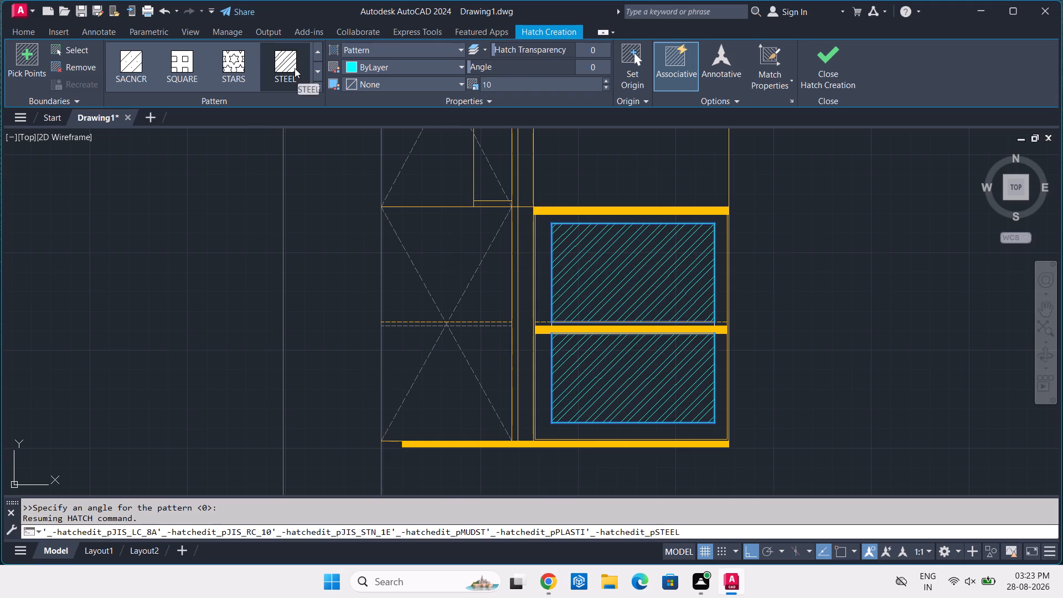
{"action": "scroll", "coordinate": [295, 68], "scroll_direction": "up", "scroll_amount": 1}
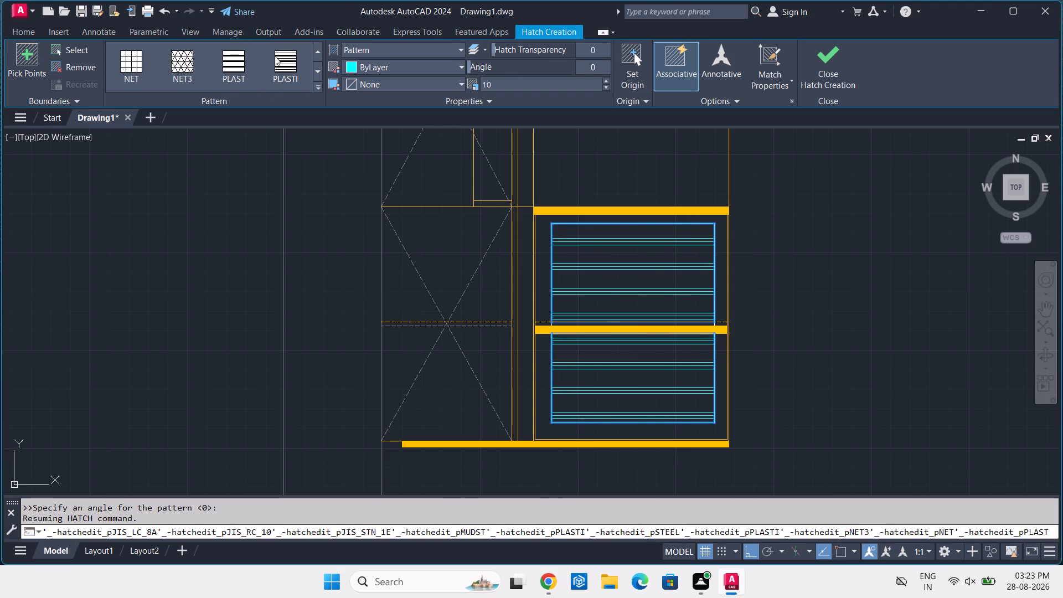
{"action": "scroll", "coordinate": [285, 64], "scroll_direction": "down", "scroll_amount": 1}
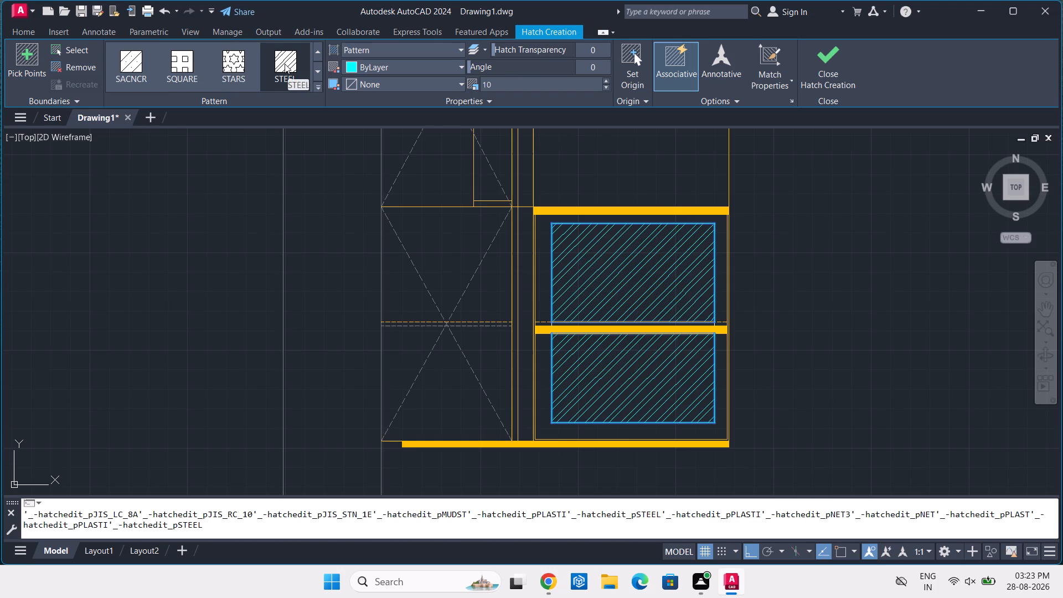
{"action": "scroll", "coordinate": [285, 64], "scroll_direction": "down", "scroll_amount": 3}
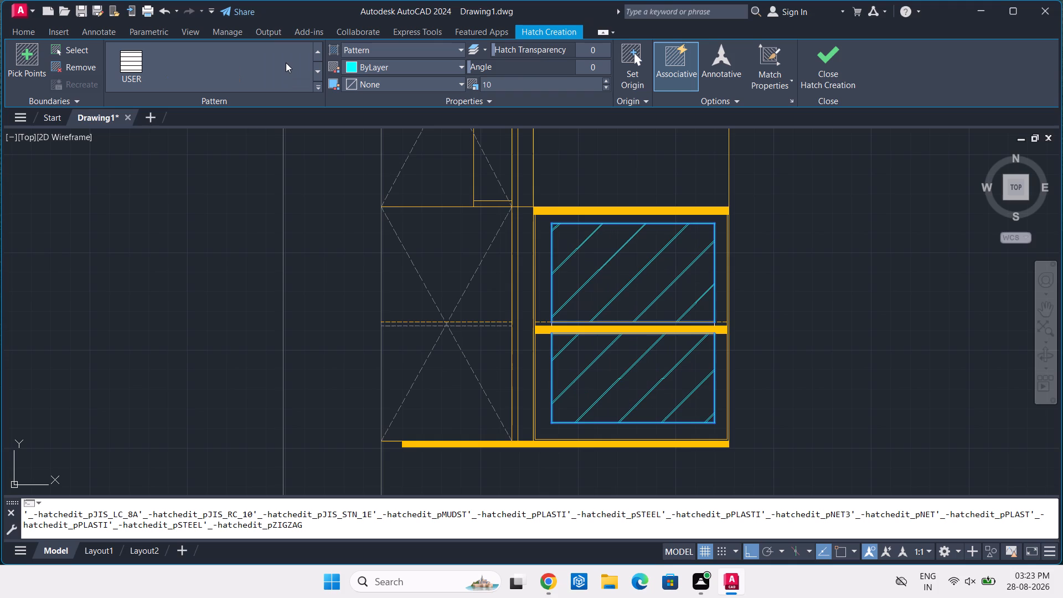
{"action": "scroll", "coordinate": [286, 63], "scroll_direction": "down", "scroll_amount": 1}
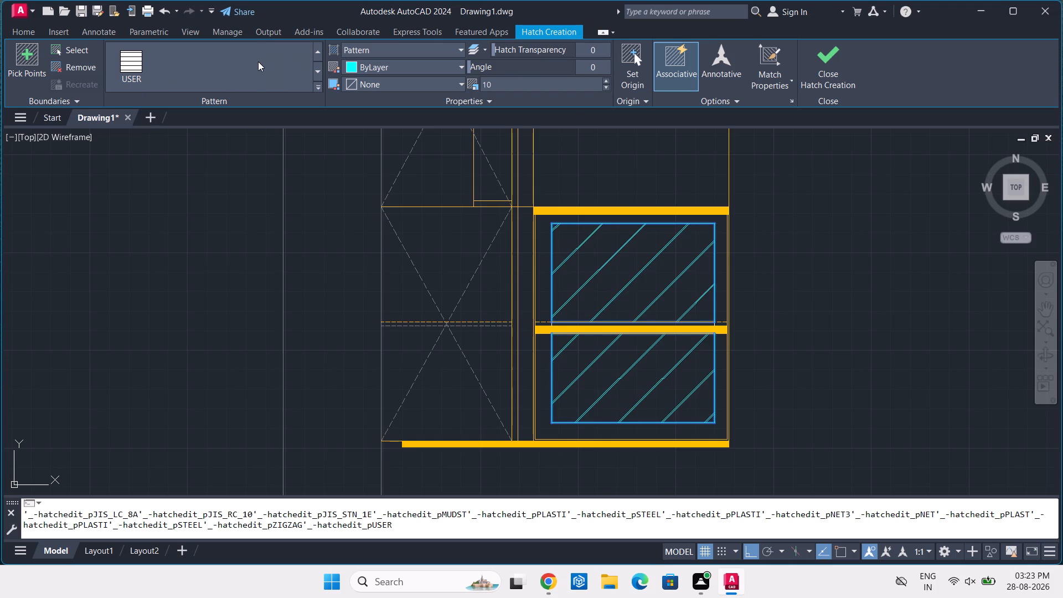
{"action": "scroll", "coordinate": [258, 61], "scroll_direction": "up", "scroll_amount": 1}
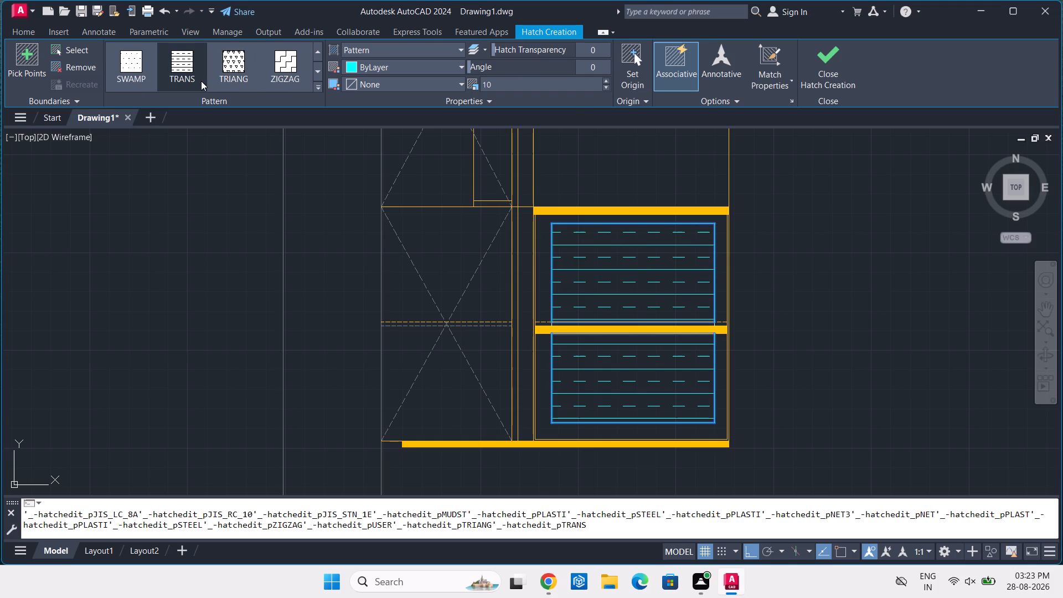
{"action": "scroll", "coordinate": [256, 63], "scroll_direction": "up", "scroll_amount": 1}
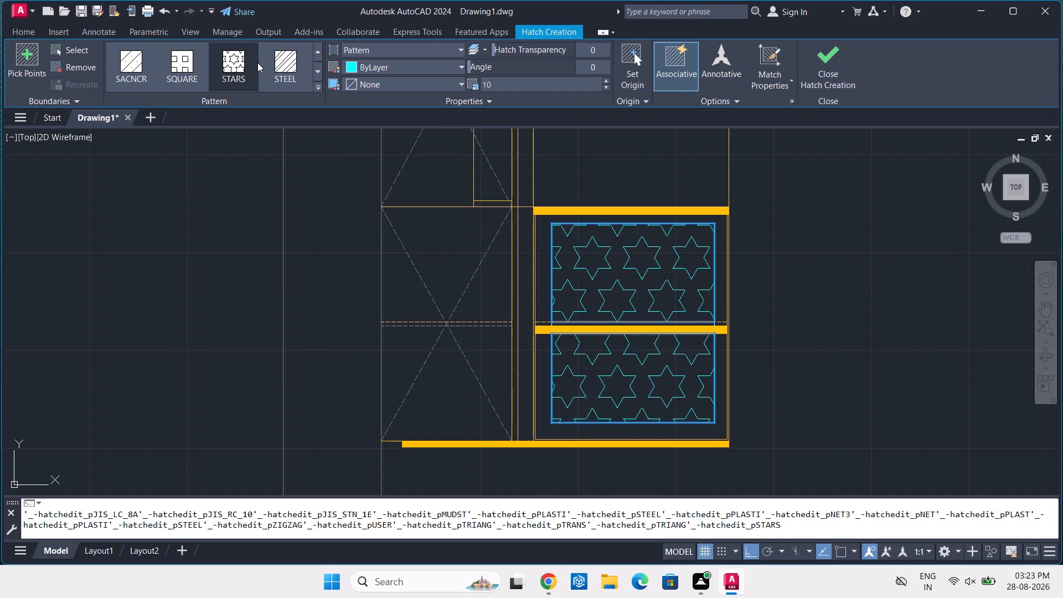
{"action": "scroll", "coordinate": [257, 63], "scroll_direction": "up", "scroll_amount": 3}
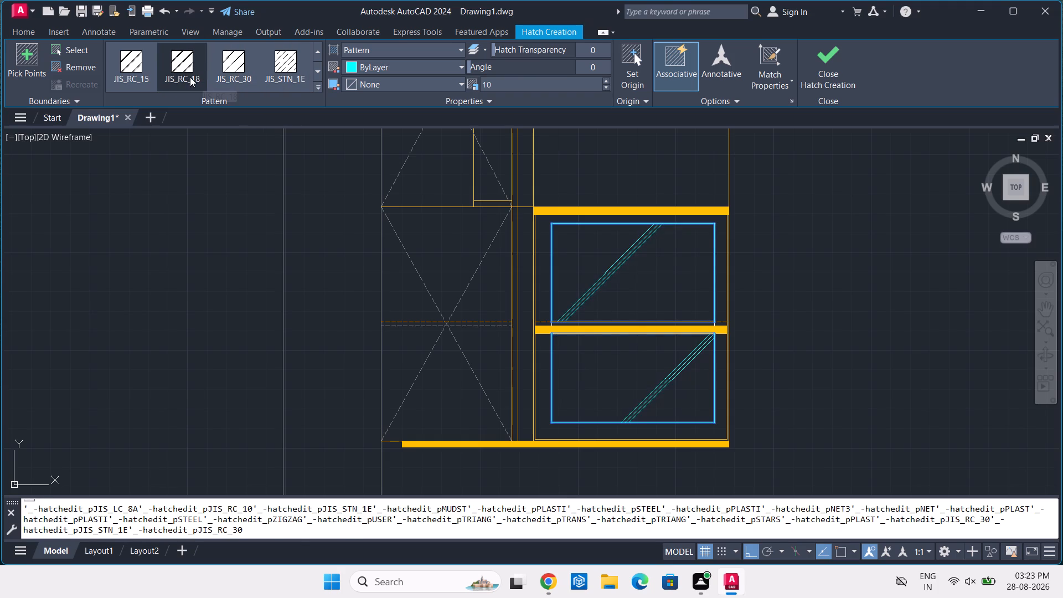
{"action": "left_click", "coordinate": [138, 88]}
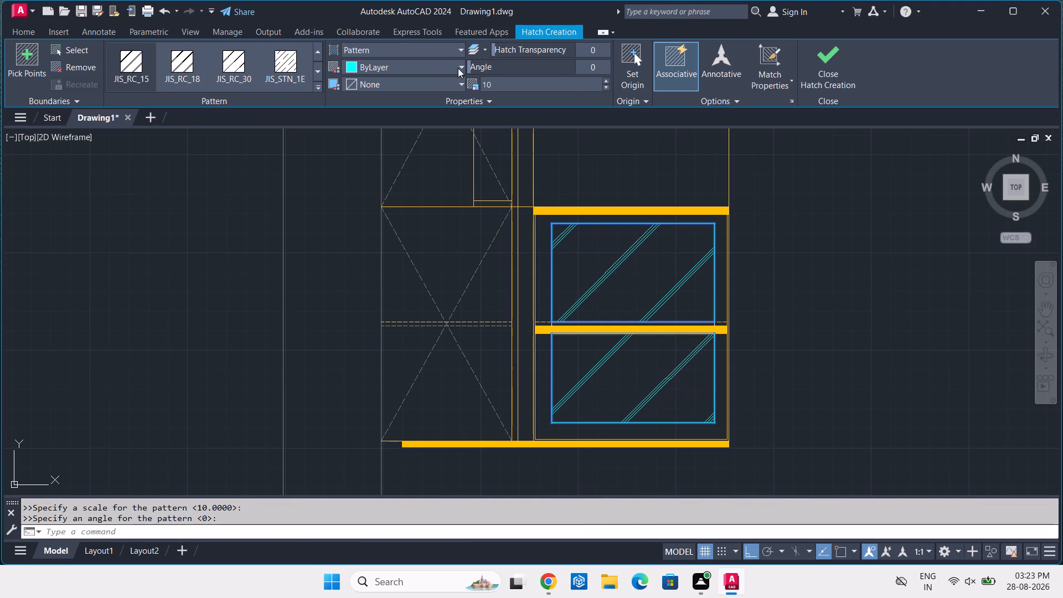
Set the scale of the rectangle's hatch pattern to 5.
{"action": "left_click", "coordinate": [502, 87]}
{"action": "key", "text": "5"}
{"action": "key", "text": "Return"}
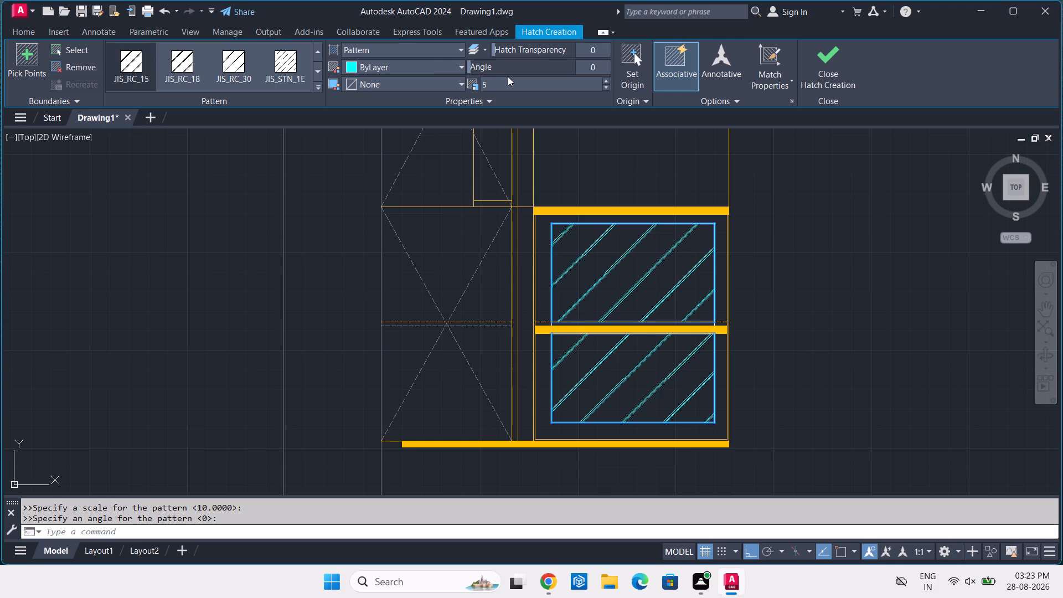
Set the scale of the rectangle's hatch pattern to 7 and finish the hatch.
{"action": "left_click", "coordinate": [506, 85]}
{"action": "key", "text": "7"}
{"action": "key", "text": "Return"}
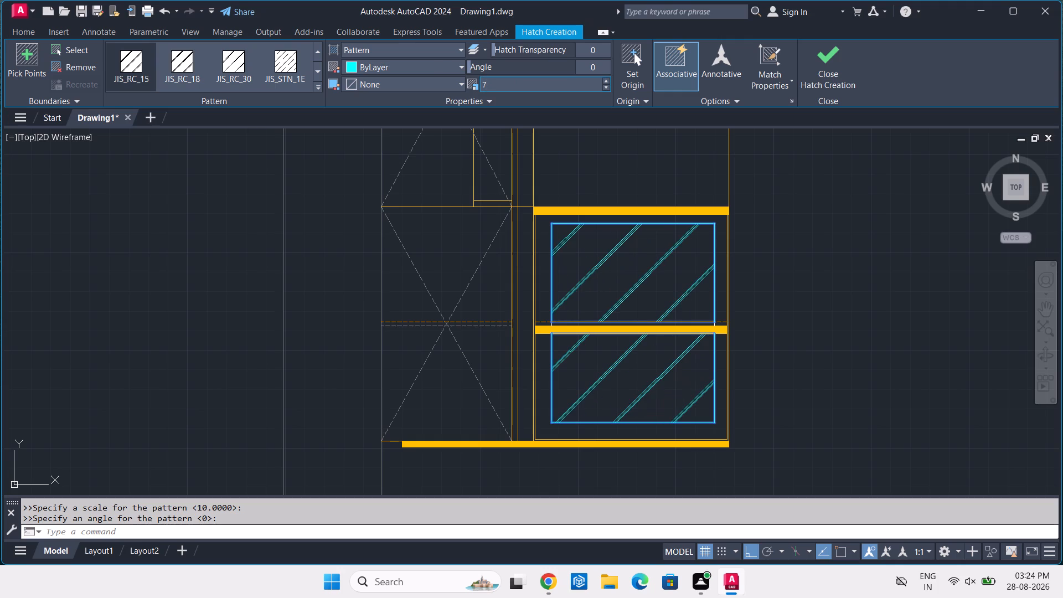
{"action": "left_click", "coordinate": [827, 82]}
Make SHELF the current layer.
{"action": "scroll", "coordinate": [737, 227], "scroll_direction": "down", "scroll_amount": 1}
{"action": "middle_click_drag", "start_coordinate": [755, 210], "coordinate": [650, 227]}
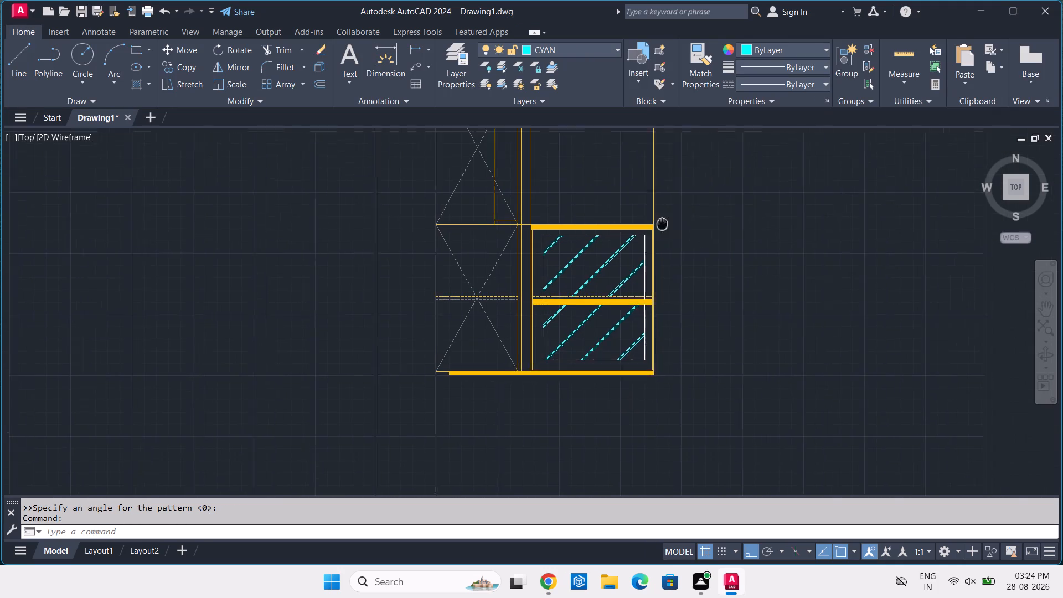
{"action": "middle_click_drag", "start_coordinate": [650, 227], "coordinate": [641, 229]}
{"action": "scroll", "coordinate": [646, 226], "scroll_direction": "down", "scroll_amount": 1}
{"action": "middle_click_drag", "start_coordinate": [769, 198], "coordinate": [712, 236]}
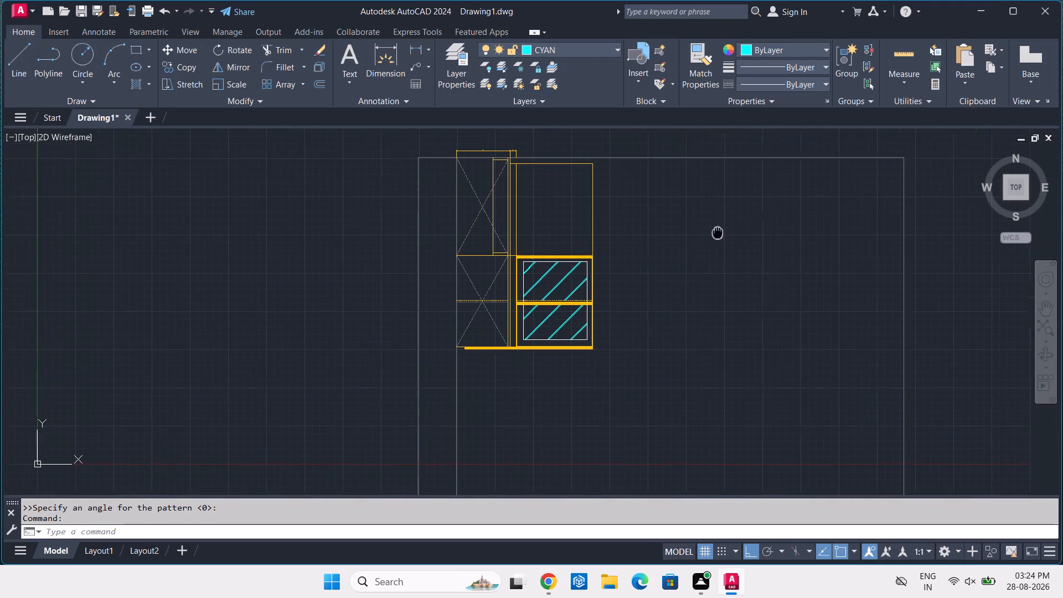
{"action": "middle_click_drag", "start_coordinate": [712, 236], "coordinate": [710, 238]}
{"action": "middle_click_drag", "start_coordinate": [695, 233], "coordinate": [631, 247]}
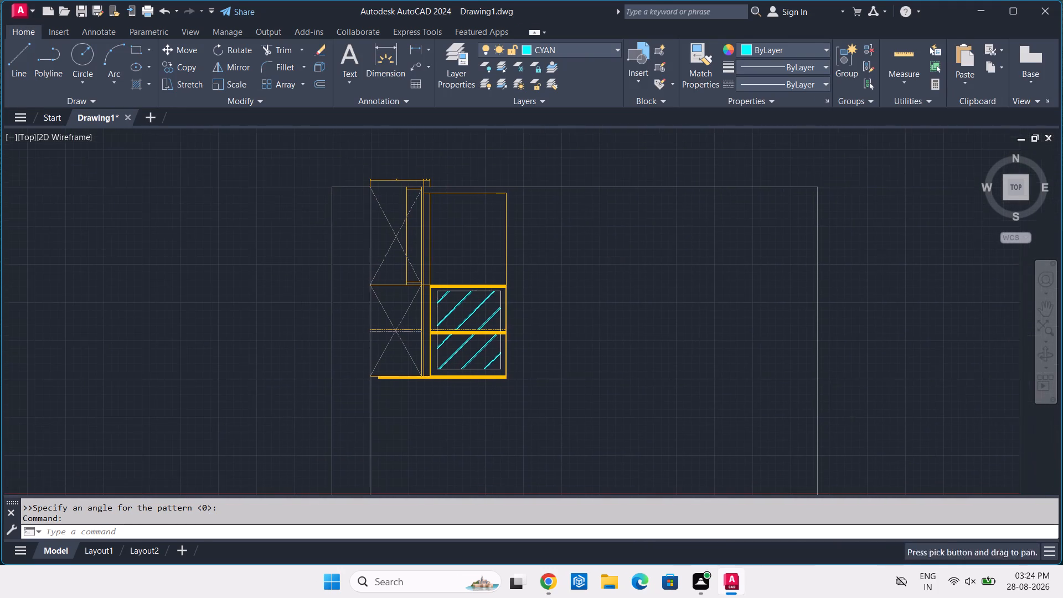
{"action": "scroll", "coordinate": [627, 239], "scroll_direction": "up", "scroll_amount": 1}
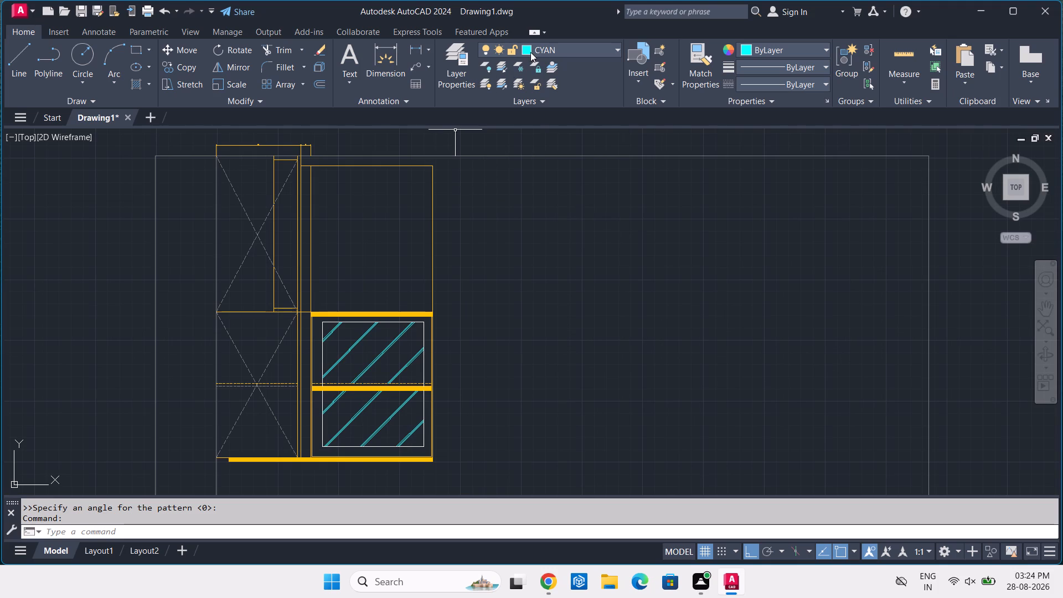
{"action": "left_click", "coordinate": [535, 50]}
{"action": "left_click", "coordinate": [556, 114]}
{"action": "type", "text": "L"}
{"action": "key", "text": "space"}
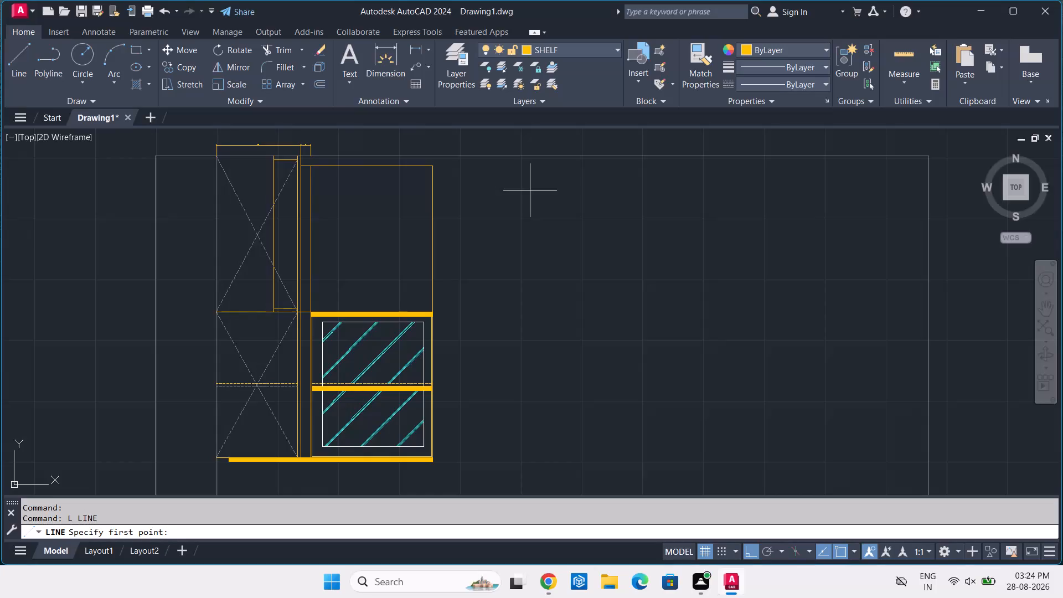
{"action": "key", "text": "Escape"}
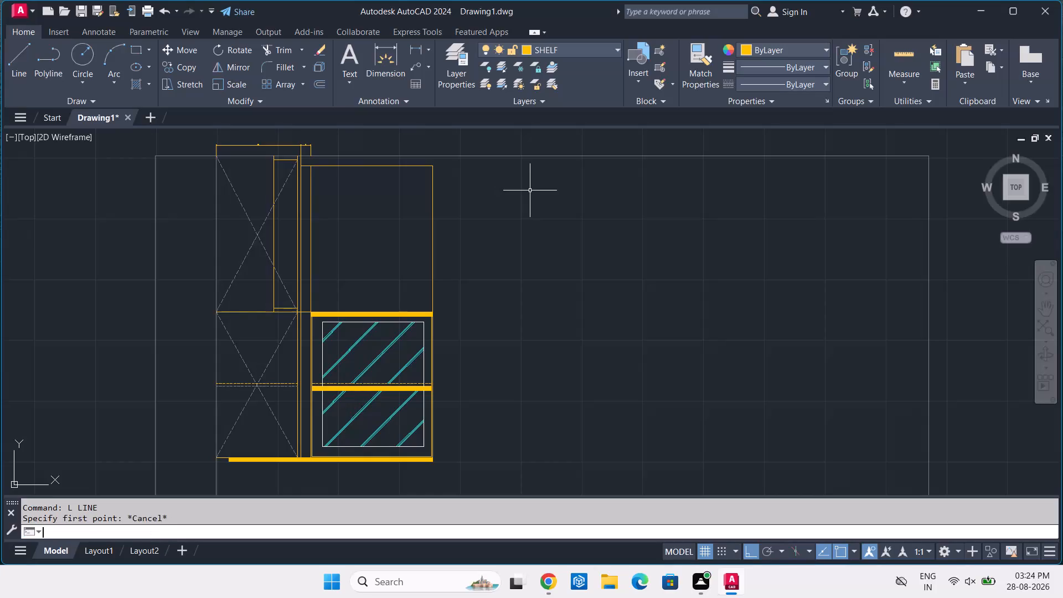
Erase the two dimensions above the upper edge of the shelf units.
{"action": "middle_click_drag", "start_coordinate": [308, 239], "coordinate": [348, 218]}
{"action": "middle_click_drag", "start_coordinate": [333, 192], "coordinate": [343, 233]}
{"action": "scroll", "coordinate": [353, 159], "scroll_direction": "up", "scroll_amount": 2}
{"action": "left_click", "coordinate": [357, 177]}
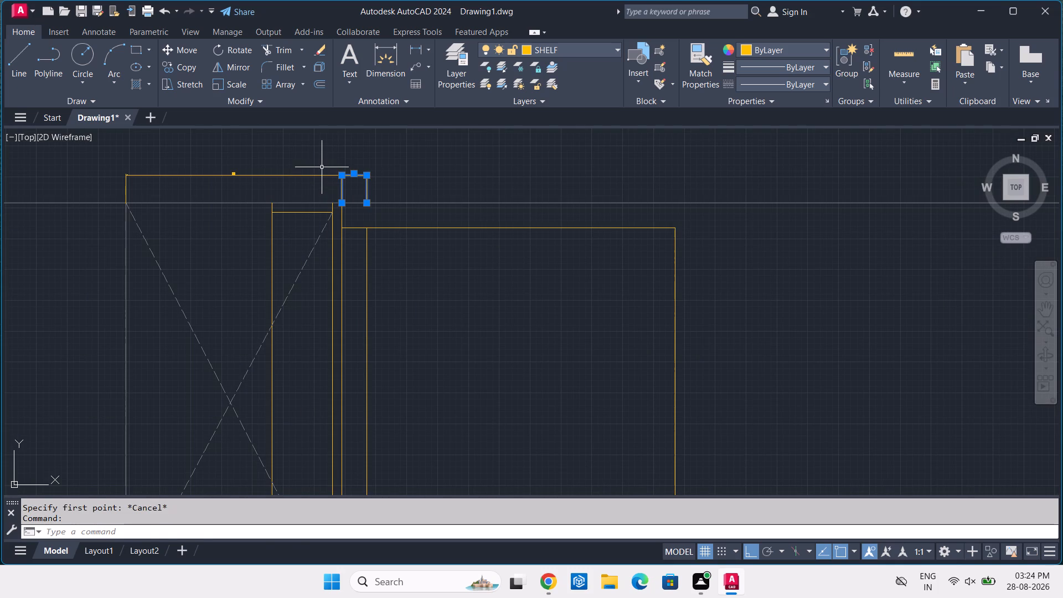
{"action": "left_click", "coordinate": [322, 167]}
{"action": "left_click", "coordinate": [288, 176]}
{"action": "key", "text": "Delete"}
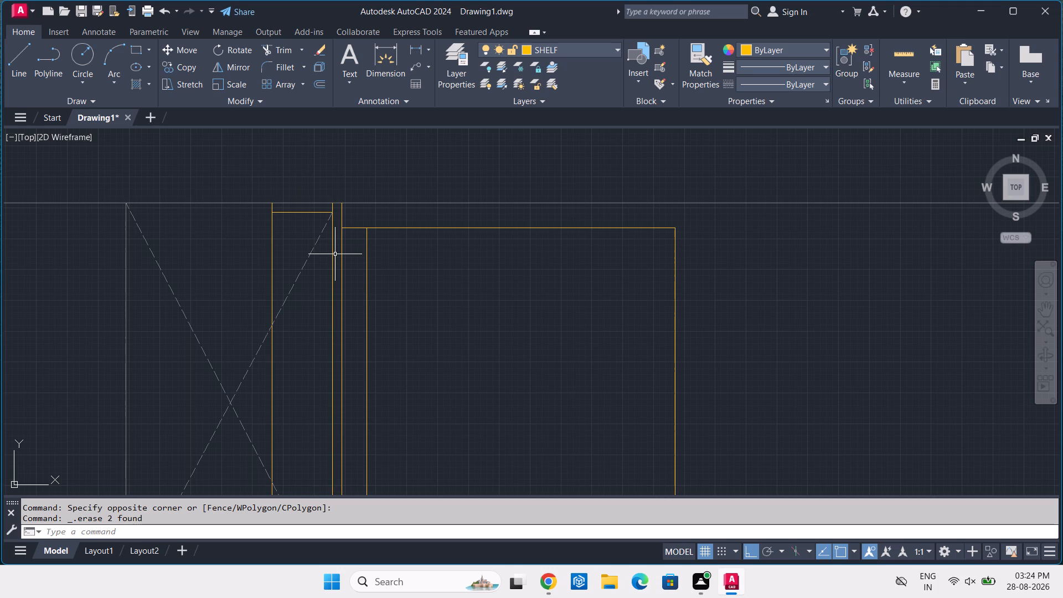
Mirror the complete shelf unit with its hatches and crossed cabinets about a vertical line at the upper wall's middle, keeping the original.
{"action": "scroll", "coordinate": [366, 260], "scroll_direction": "down", "scroll_amount": 1}
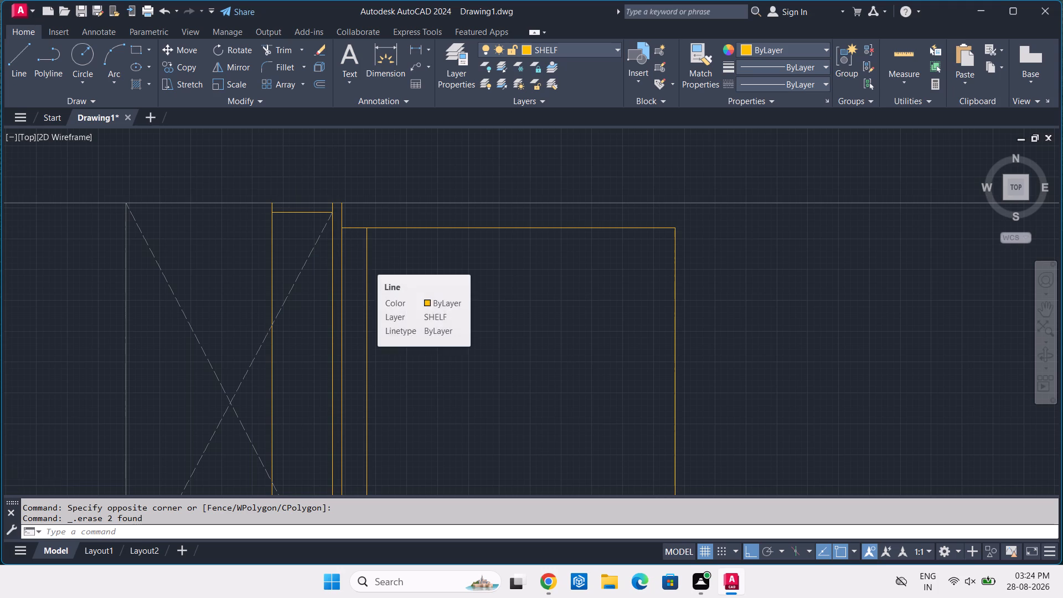
{"action": "scroll", "coordinate": [386, 258], "scroll_direction": "down", "scroll_amount": 2}
{"action": "middle_click_drag", "start_coordinate": [406, 270], "coordinate": [419, 239]}
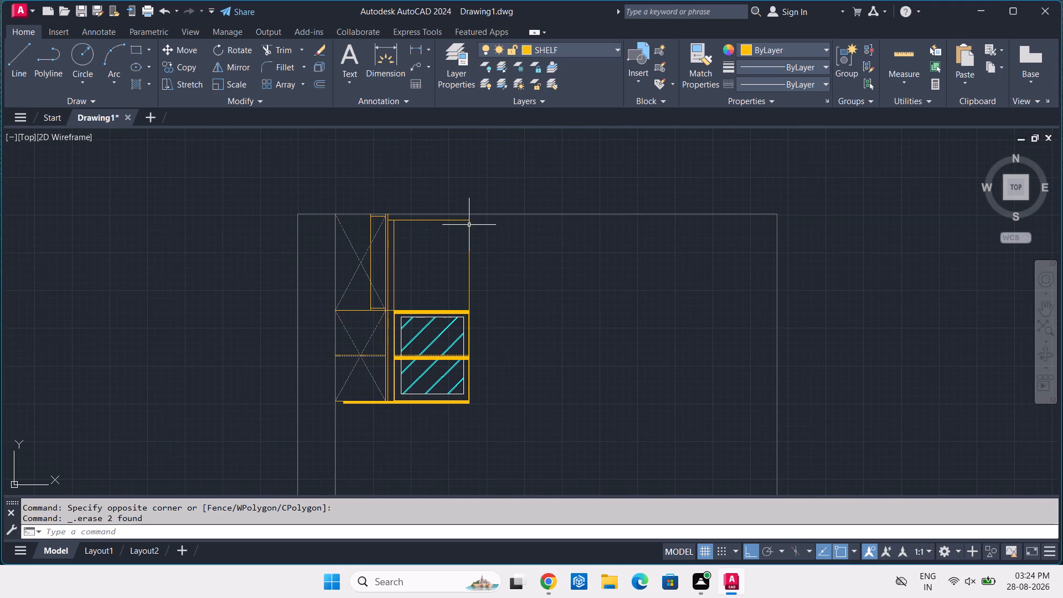
{"action": "left_click", "coordinate": [478, 217]}
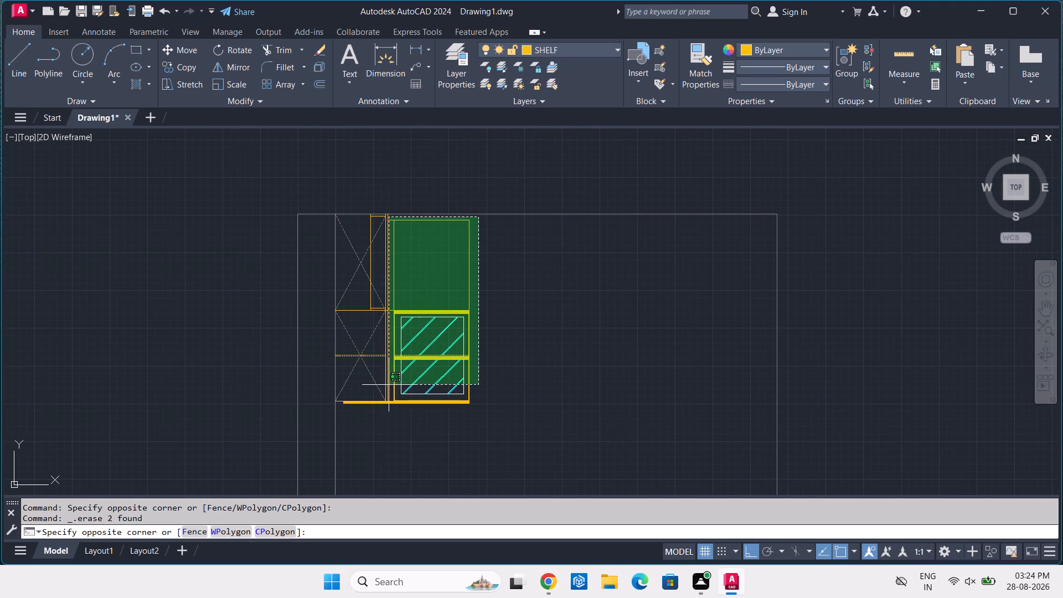
{"action": "left_click", "coordinate": [355, 437]}
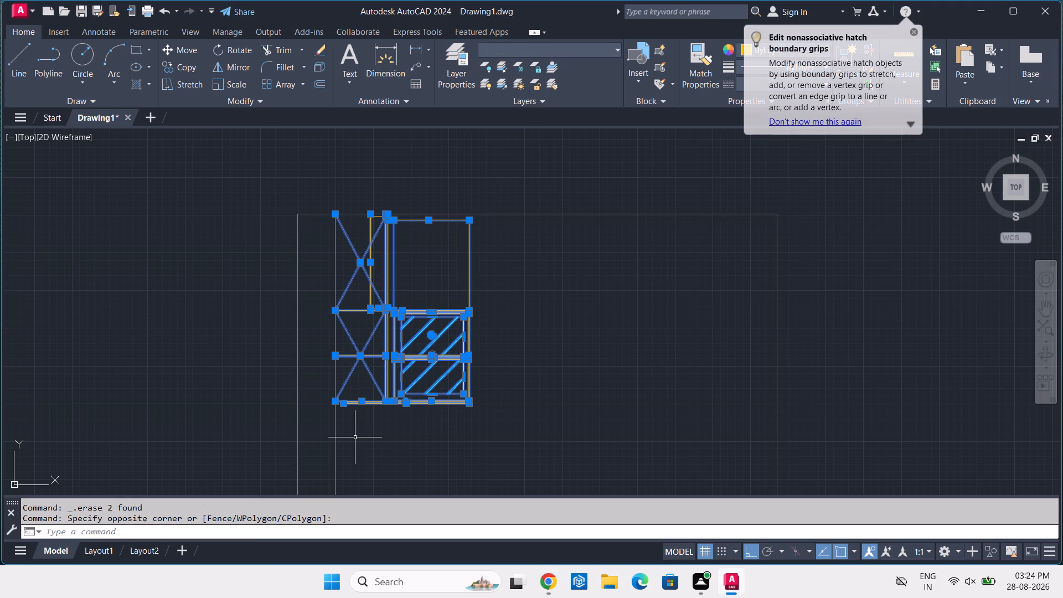
{"action": "scroll", "coordinate": [376, 243], "scroll_direction": "up", "scroll_amount": 4}
{"action": "middle_click_drag", "start_coordinate": [368, 204], "coordinate": [374, 310]}
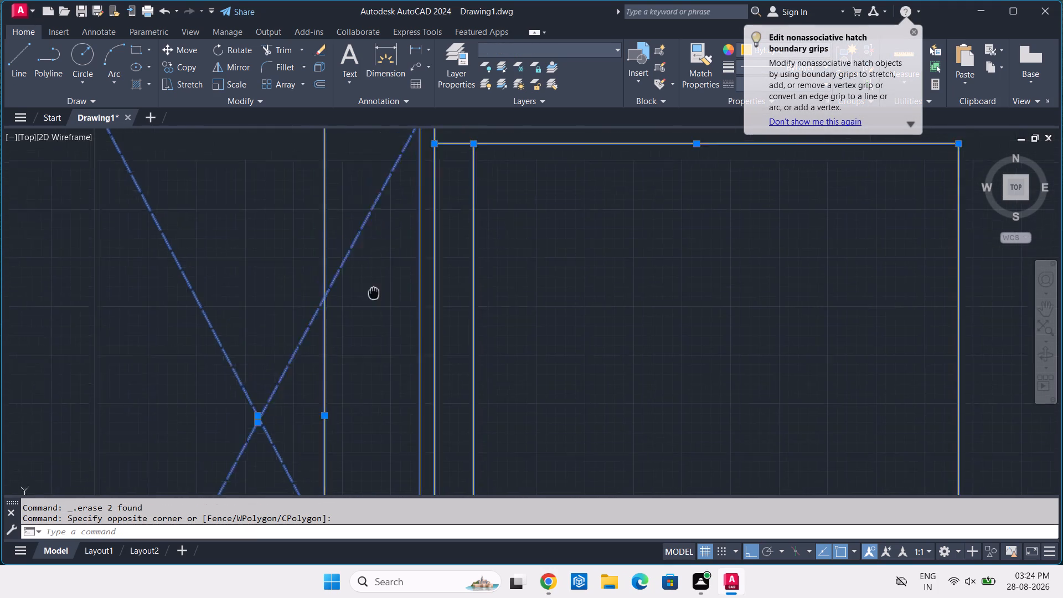
{"action": "middle_click_drag", "start_coordinate": [374, 310], "coordinate": [351, 483]}
{"action": "left_click", "coordinate": [347, 348]}
{"action": "left_click", "coordinate": [342, 378]}
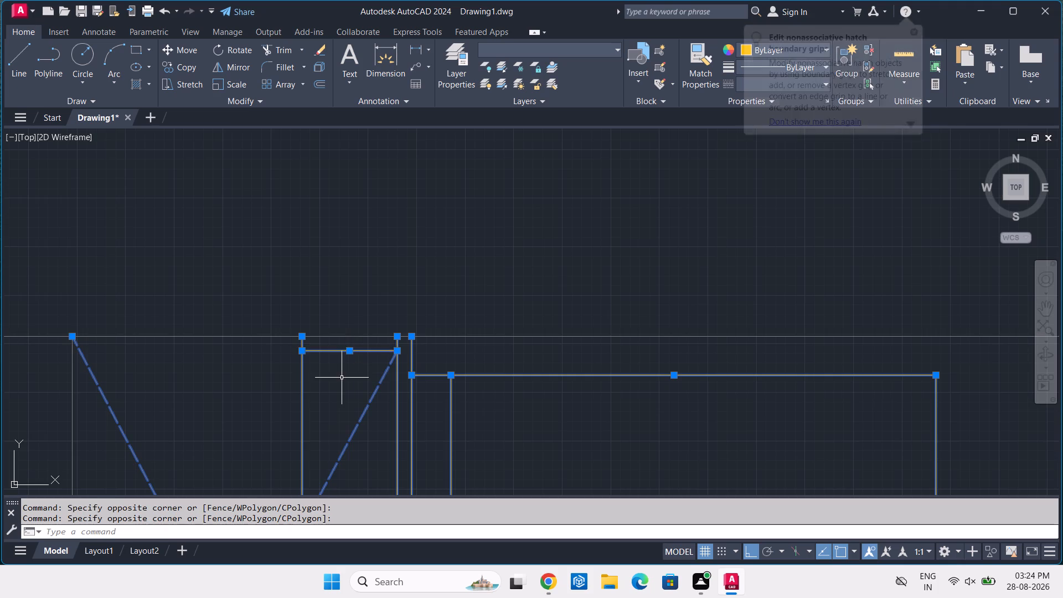
{"action": "scroll", "coordinate": [342, 378], "scroll_direction": "down", "scroll_amount": 5}
{"action": "middle_click_drag", "start_coordinate": [357, 390], "coordinate": [393, 287]}
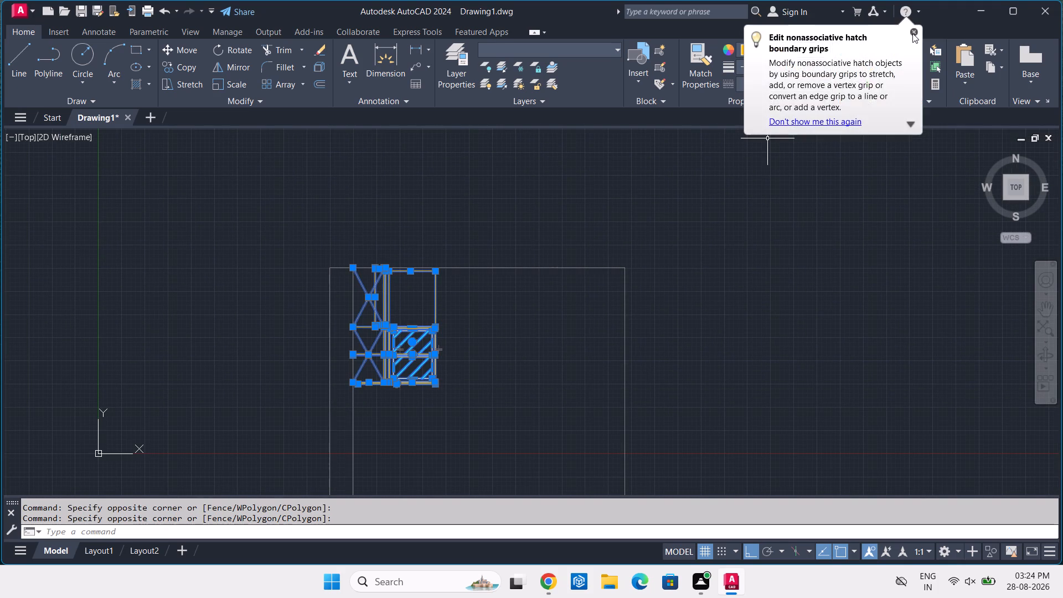
{"action": "left_click", "coordinate": [912, 32]}
{"action": "middle_click_drag", "start_coordinate": [491, 322], "coordinate": [473, 295]}
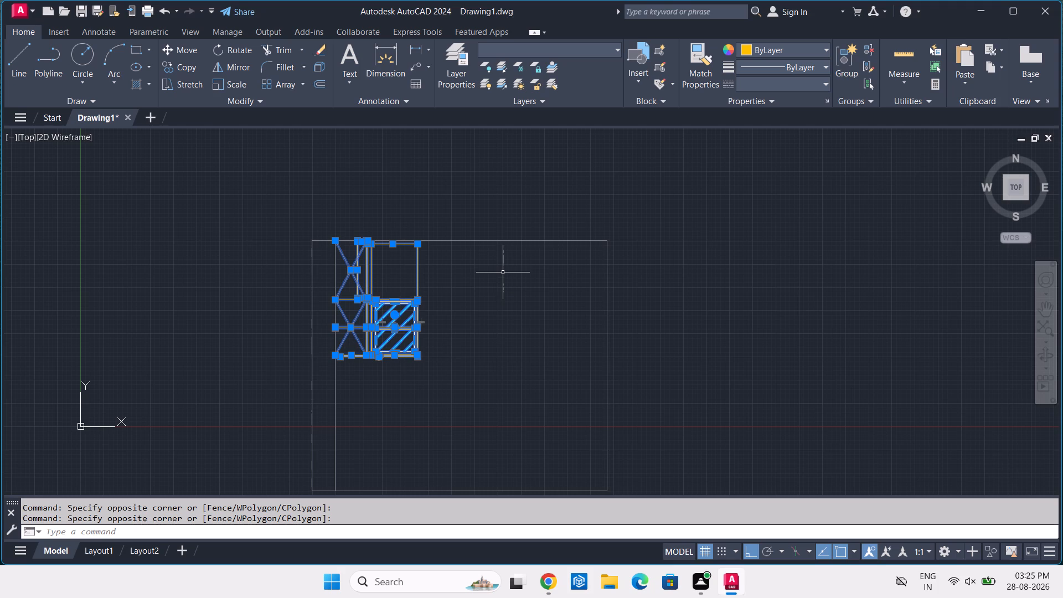
{"action": "key", "text": "m"}
{"action": "type", "text": "I"}
{"action": "key", "text": "space"}
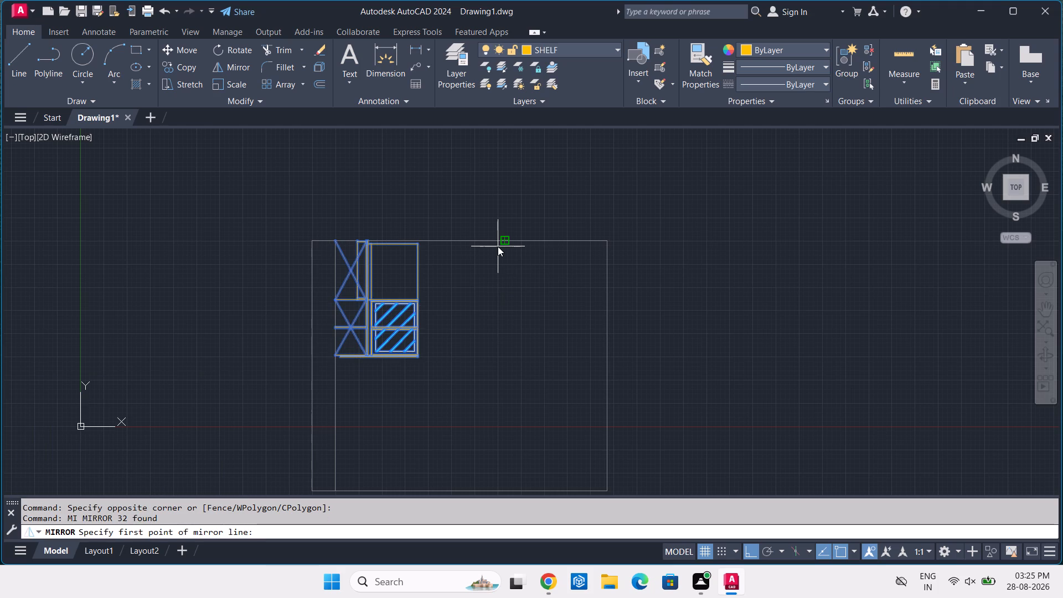
{"action": "left_click", "coordinate": [462, 238]}
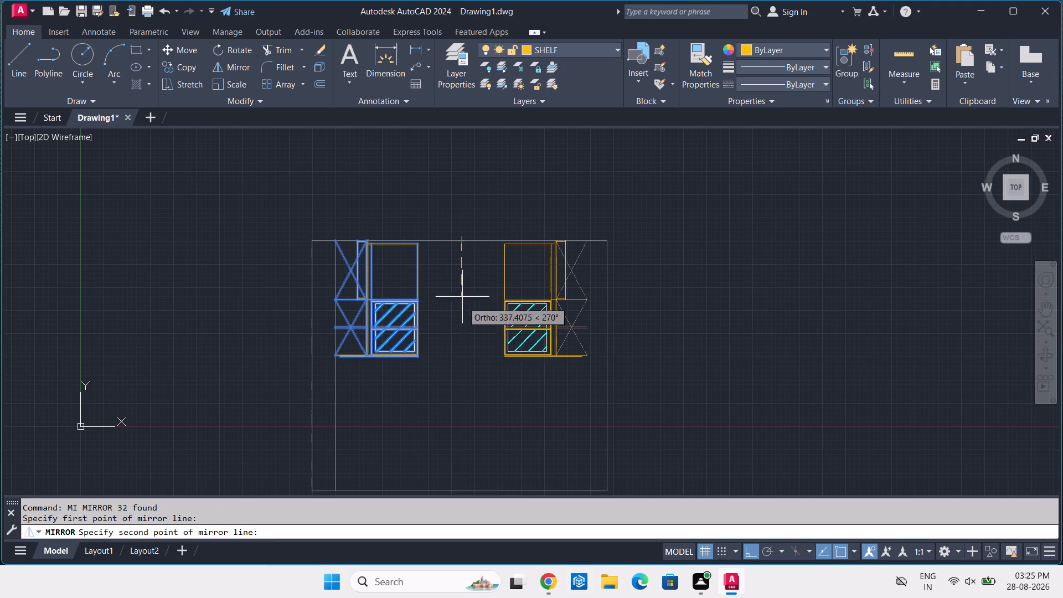
{"action": "left_click", "coordinate": [464, 355]}
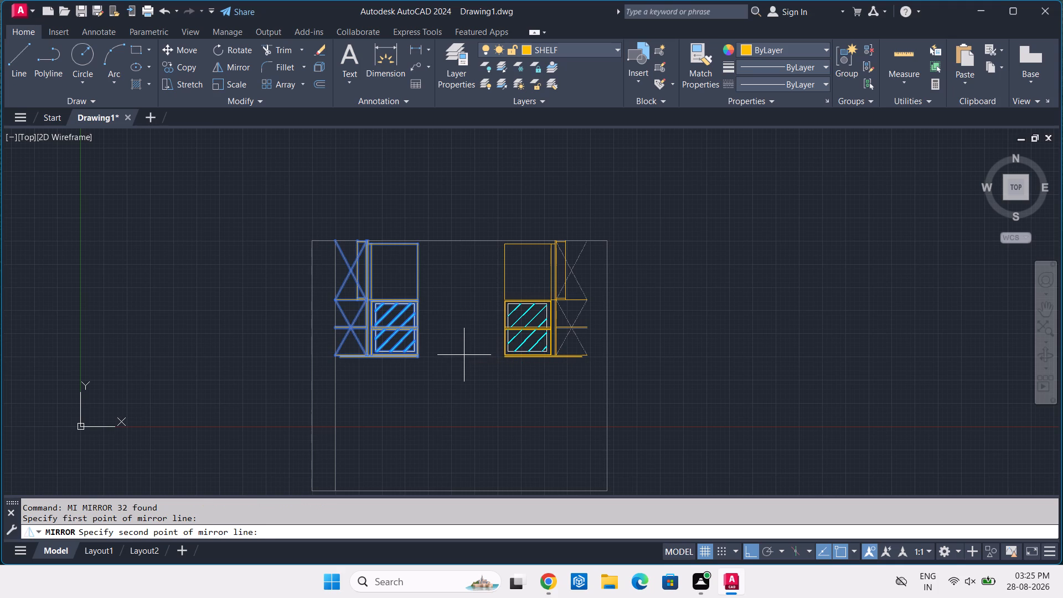
{"action": "key", "text": "Return"}
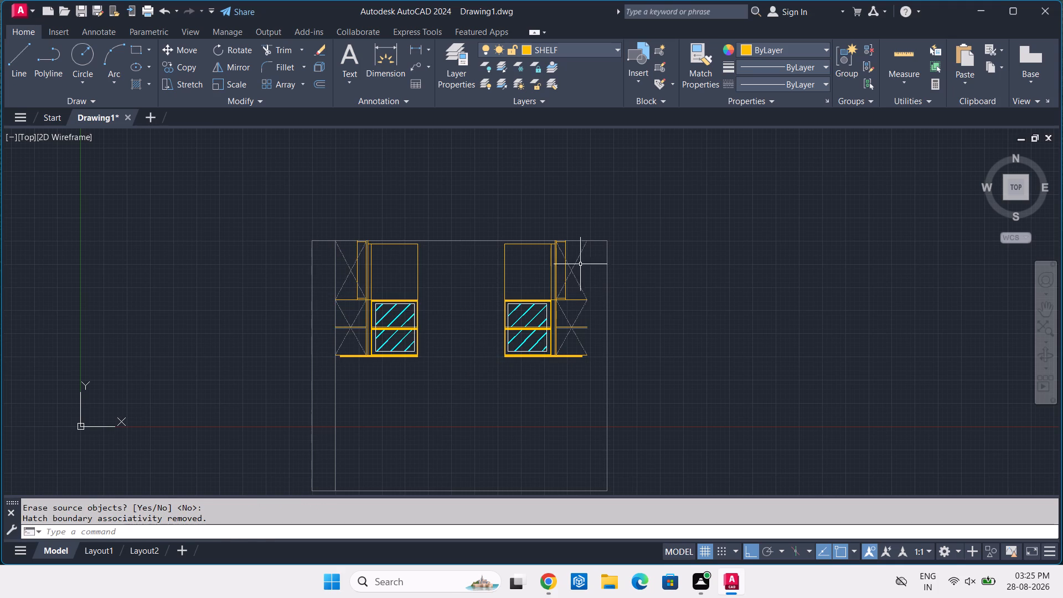
Move the mirrored shelf unit horizontally so its outer upper corner meets the room's corner at the opposite wall.
{"action": "scroll", "coordinate": [578, 255], "scroll_direction": "up", "scroll_amount": 2}
{"action": "left_click", "coordinate": [610, 239]}
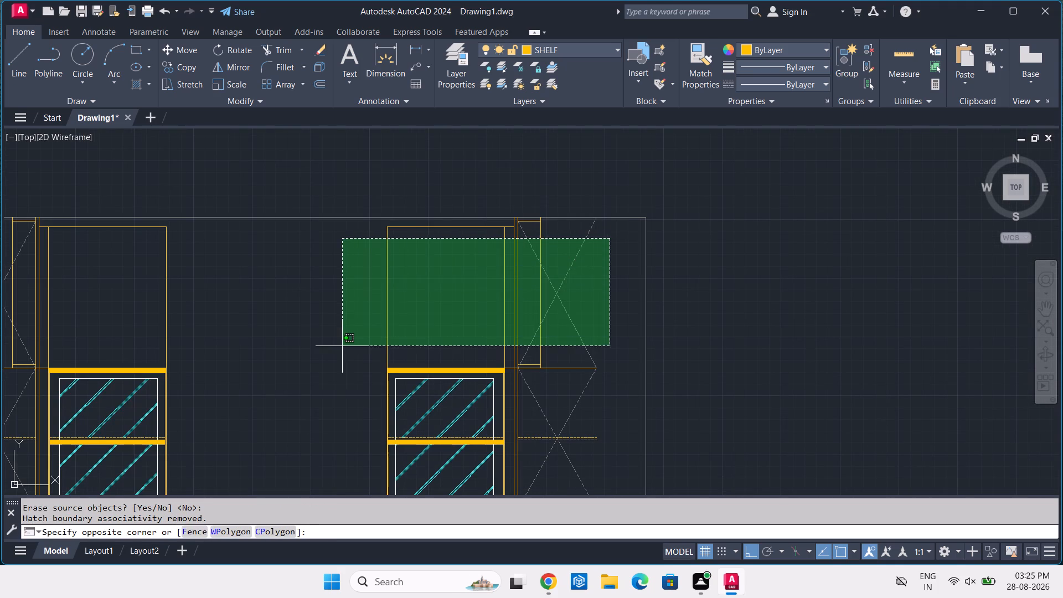
{"action": "scroll", "coordinate": [342, 346], "scroll_direction": "down", "scroll_amount": 2}
{"action": "left_click", "coordinate": [345, 434]}
{"action": "scroll", "coordinate": [404, 290], "scroll_direction": "up", "scroll_amount": 3}
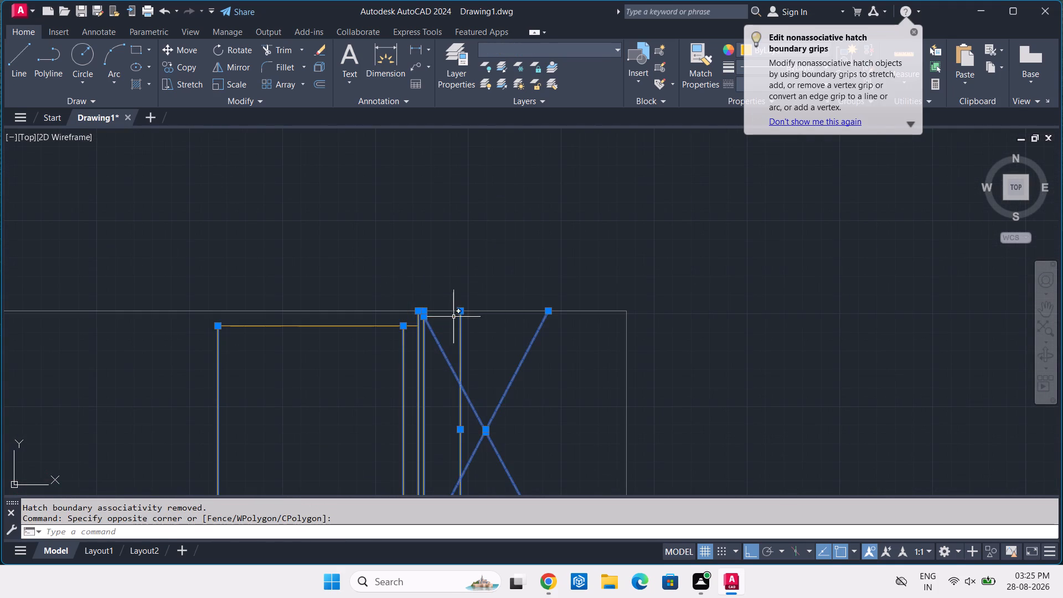
{"action": "left_click", "coordinate": [452, 313]}
{"action": "left_click", "coordinate": [292, 375]}
{"action": "scroll", "coordinate": [292, 375], "scroll_direction": "down", "scroll_amount": 2}
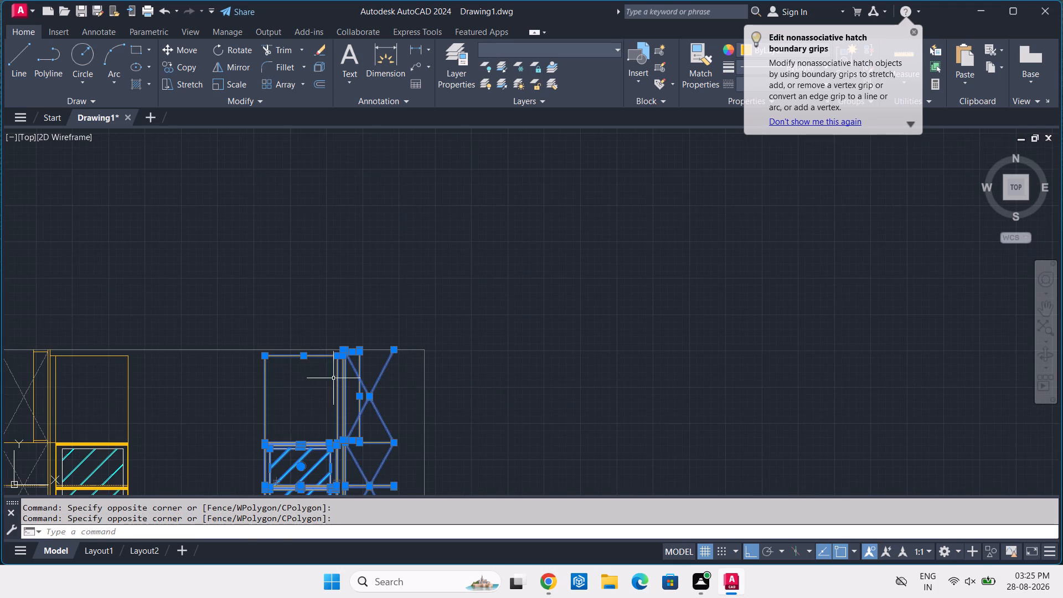
{"action": "middle_click_drag", "start_coordinate": [334, 378], "coordinate": [400, 250]}
{"action": "type", "text": "M"}
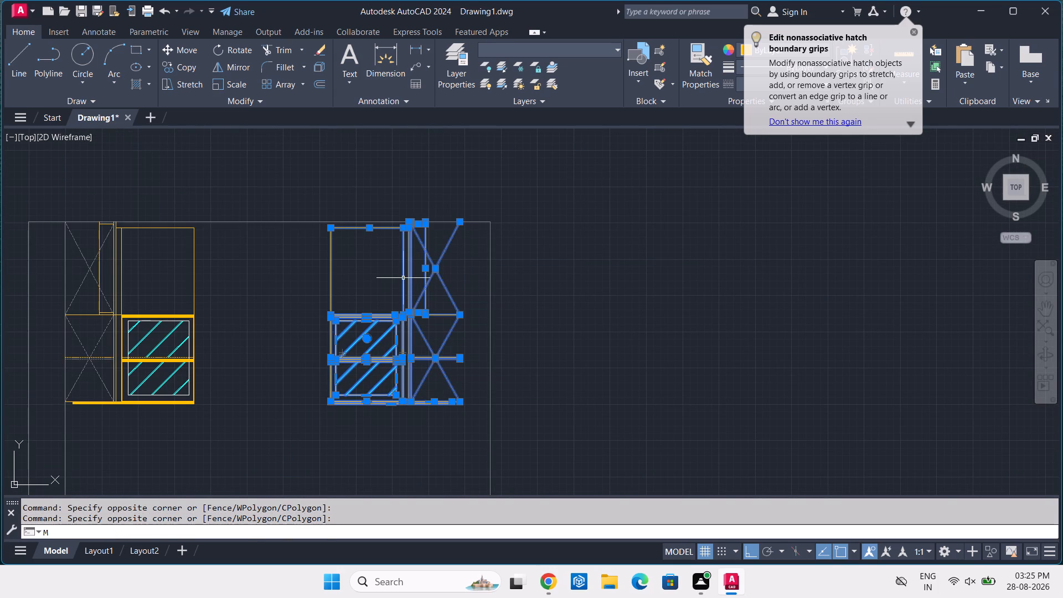
{"action": "key", "text": "space"}
{"action": "scroll", "coordinate": [458, 209], "scroll_direction": "up", "scroll_amount": 3}
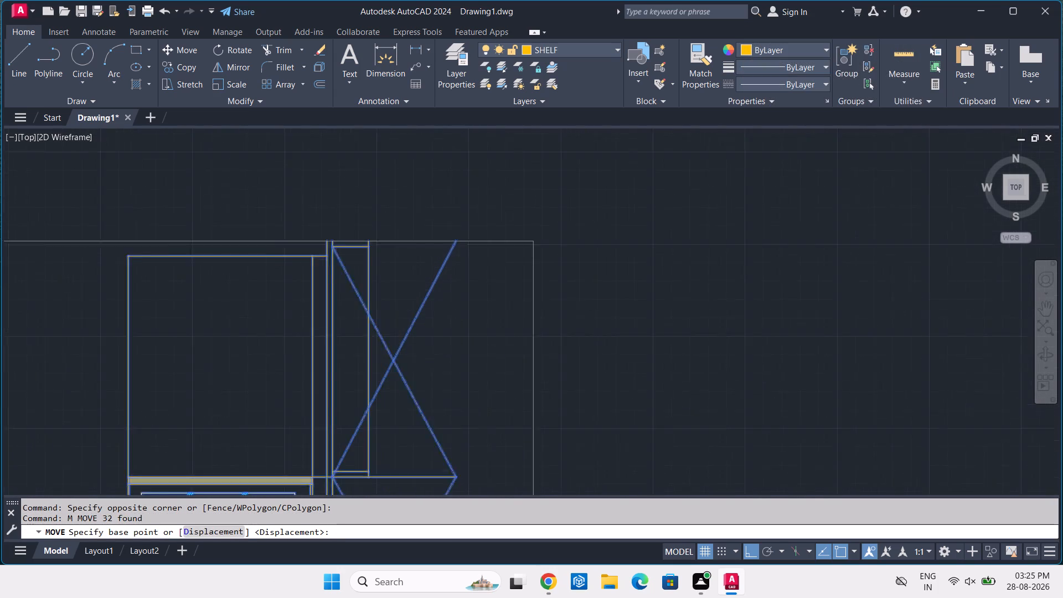
{"action": "left_click", "coordinate": [450, 259]}
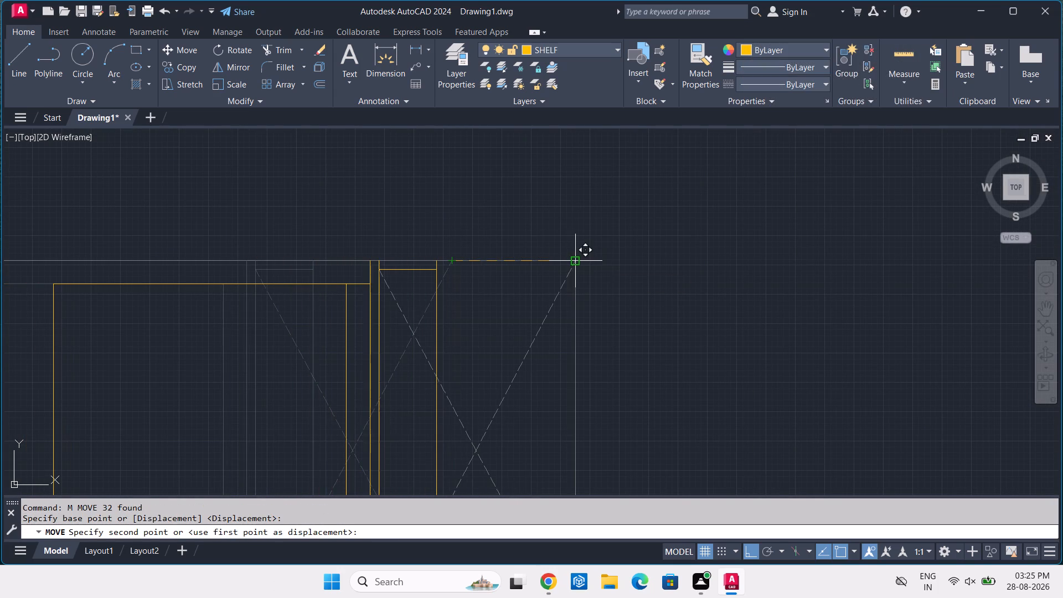
{"action": "left_click", "coordinate": [576, 261]}
{"action": "scroll", "coordinate": [577, 260], "scroll_direction": "down", "scroll_amount": 4}
{"action": "middle_click_drag", "start_coordinate": [624, 295], "coordinate": [698, 244]}
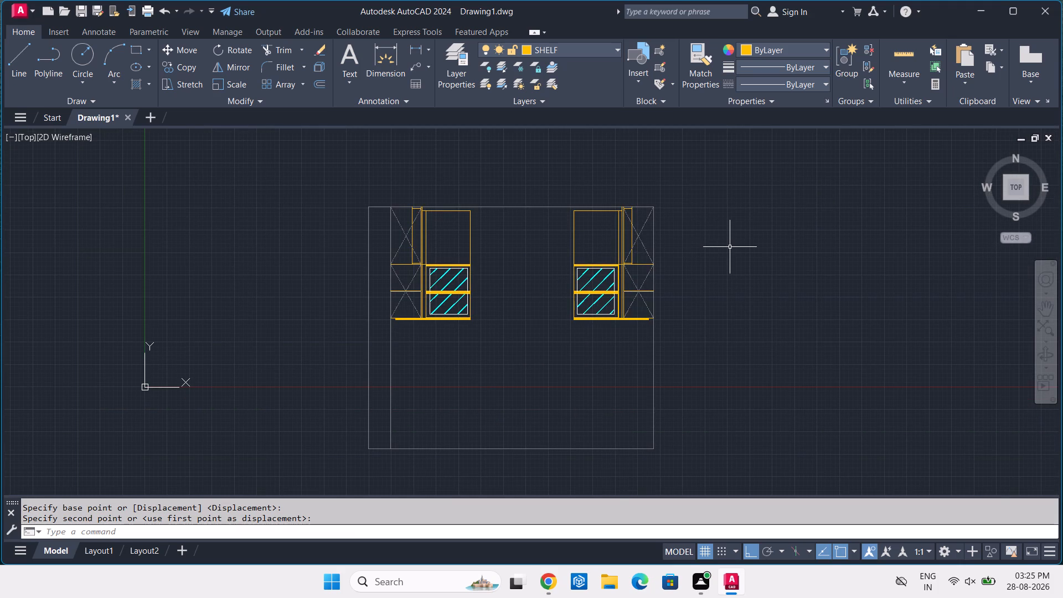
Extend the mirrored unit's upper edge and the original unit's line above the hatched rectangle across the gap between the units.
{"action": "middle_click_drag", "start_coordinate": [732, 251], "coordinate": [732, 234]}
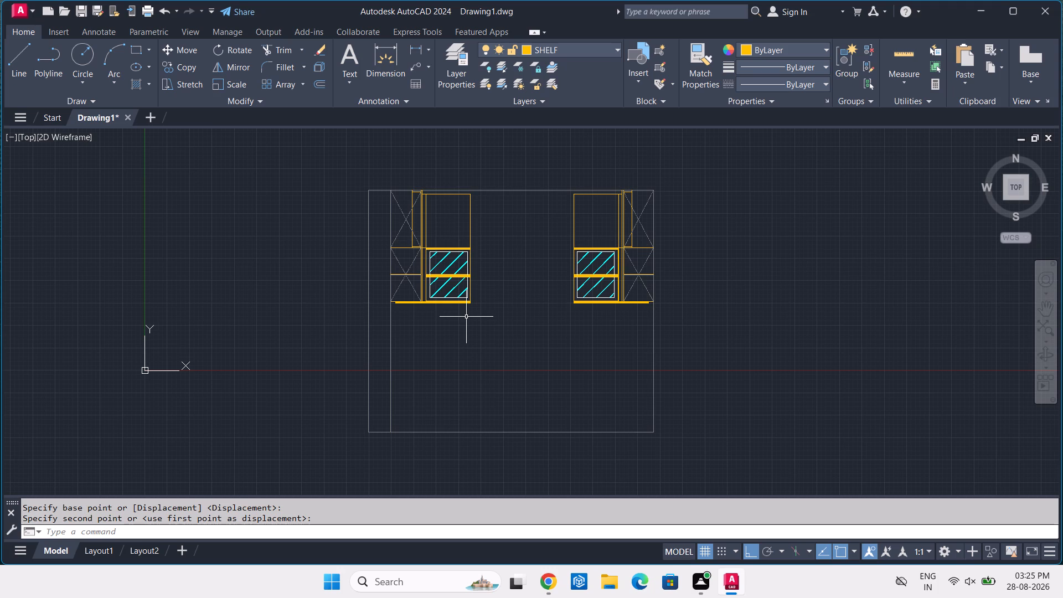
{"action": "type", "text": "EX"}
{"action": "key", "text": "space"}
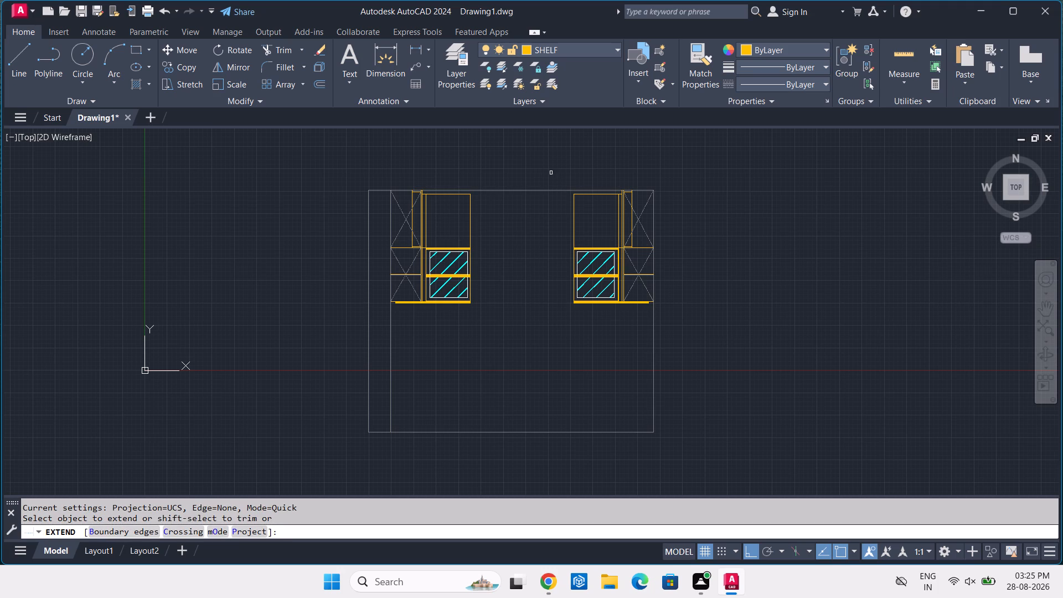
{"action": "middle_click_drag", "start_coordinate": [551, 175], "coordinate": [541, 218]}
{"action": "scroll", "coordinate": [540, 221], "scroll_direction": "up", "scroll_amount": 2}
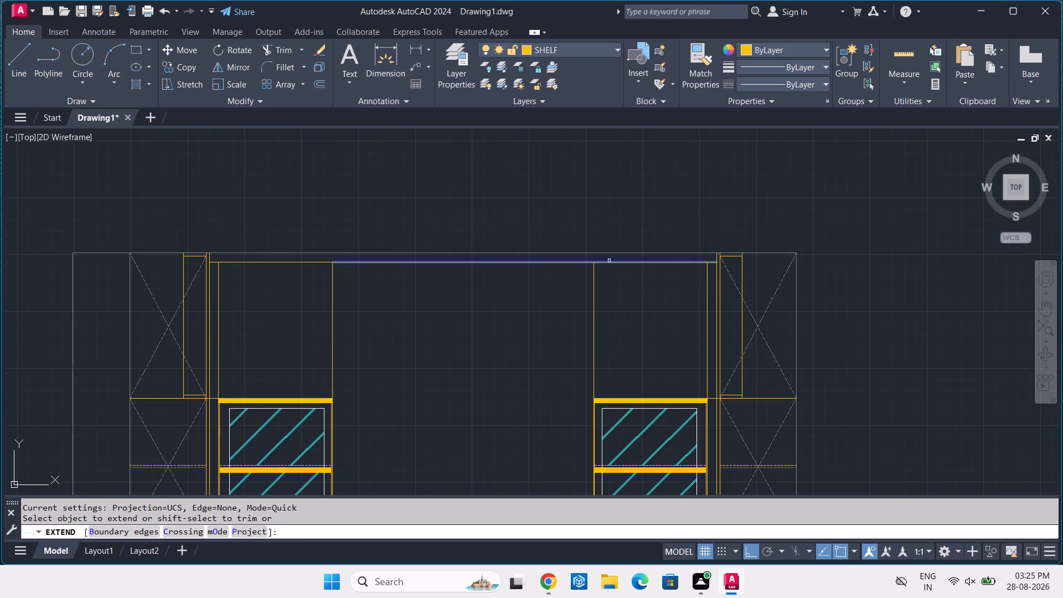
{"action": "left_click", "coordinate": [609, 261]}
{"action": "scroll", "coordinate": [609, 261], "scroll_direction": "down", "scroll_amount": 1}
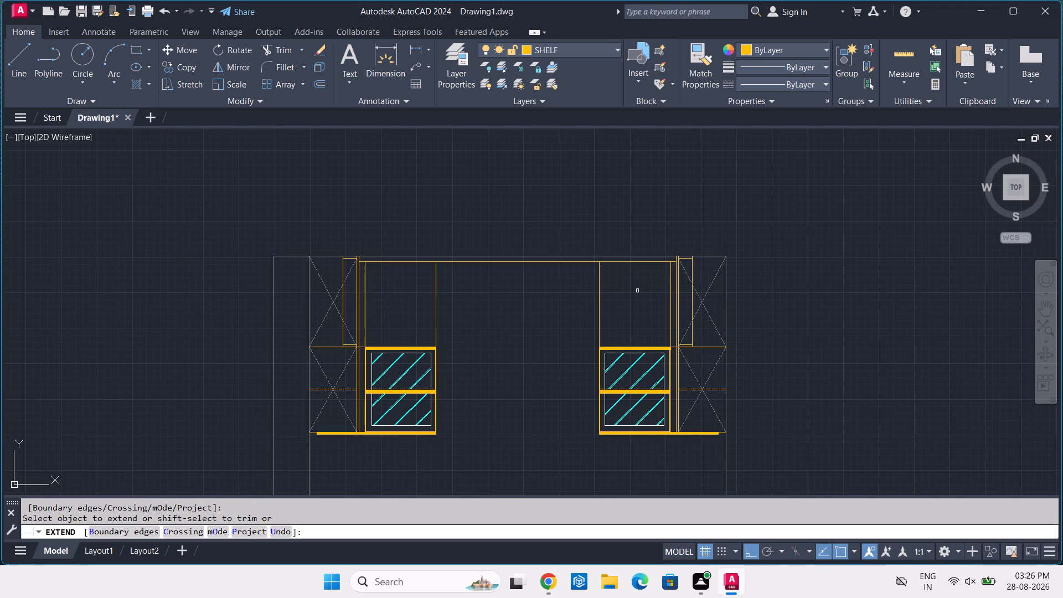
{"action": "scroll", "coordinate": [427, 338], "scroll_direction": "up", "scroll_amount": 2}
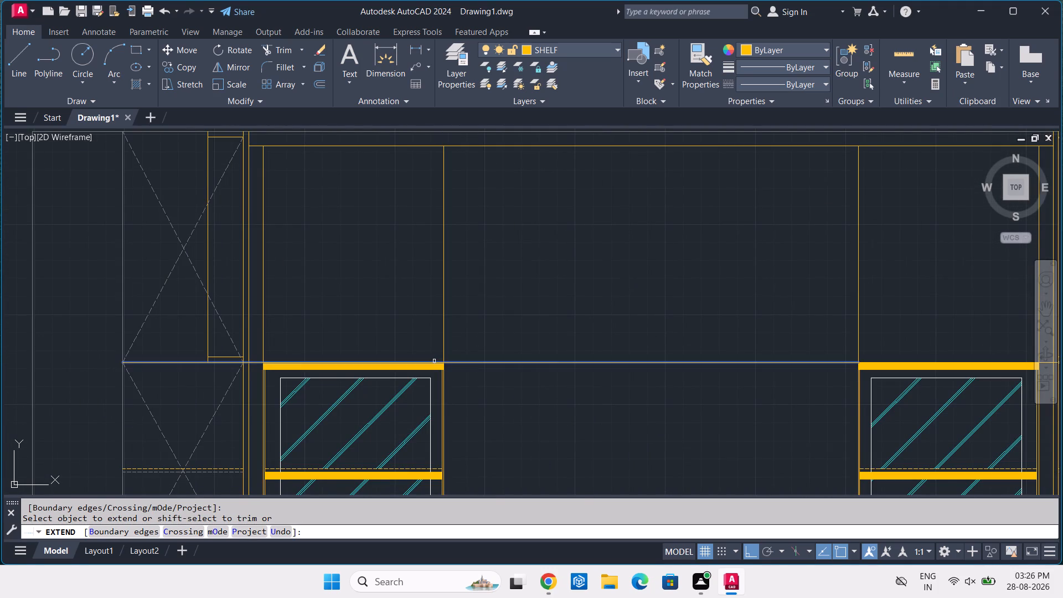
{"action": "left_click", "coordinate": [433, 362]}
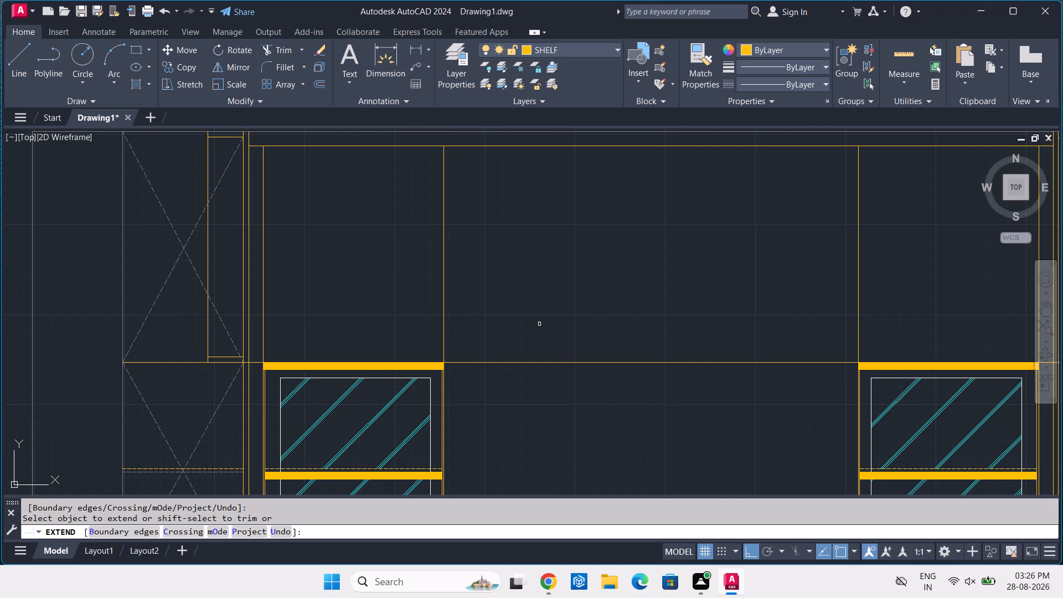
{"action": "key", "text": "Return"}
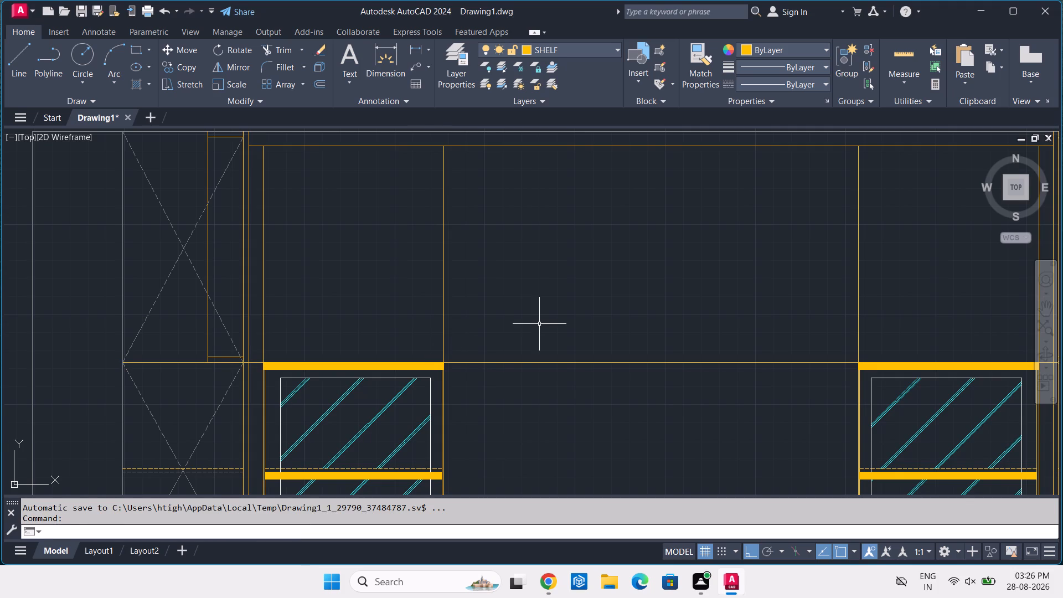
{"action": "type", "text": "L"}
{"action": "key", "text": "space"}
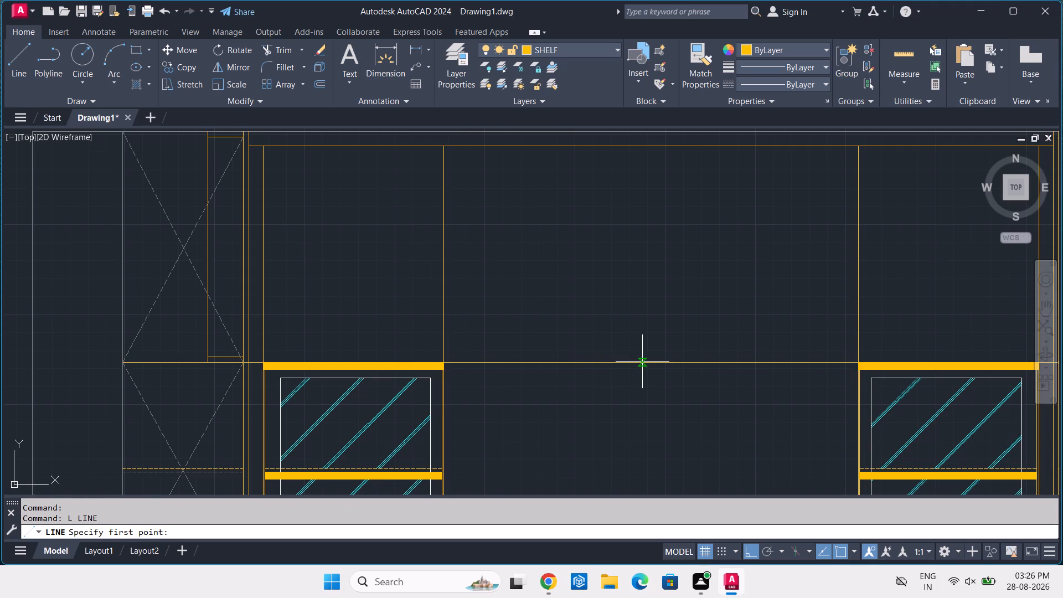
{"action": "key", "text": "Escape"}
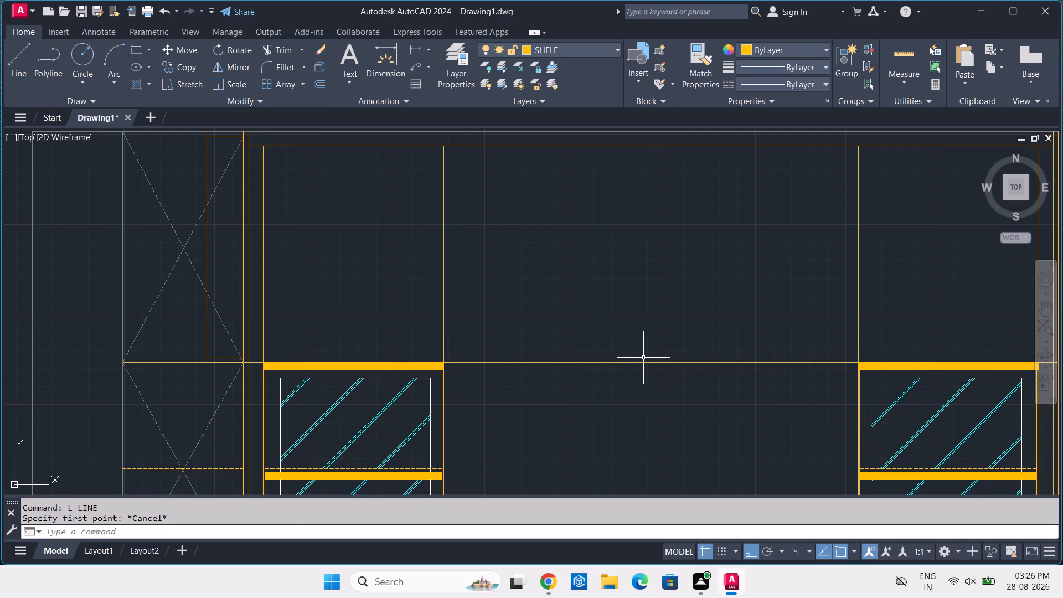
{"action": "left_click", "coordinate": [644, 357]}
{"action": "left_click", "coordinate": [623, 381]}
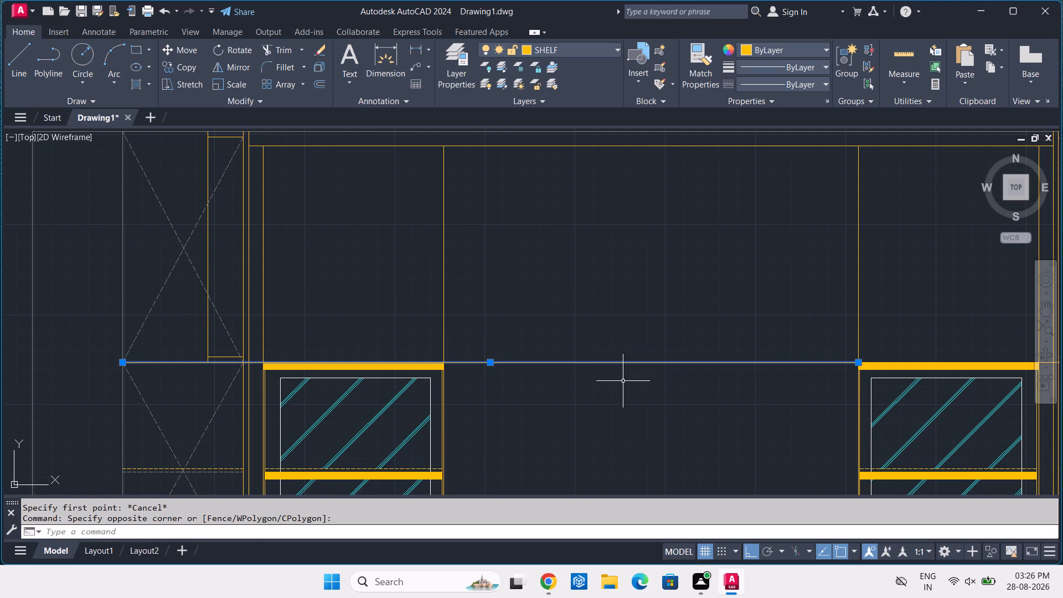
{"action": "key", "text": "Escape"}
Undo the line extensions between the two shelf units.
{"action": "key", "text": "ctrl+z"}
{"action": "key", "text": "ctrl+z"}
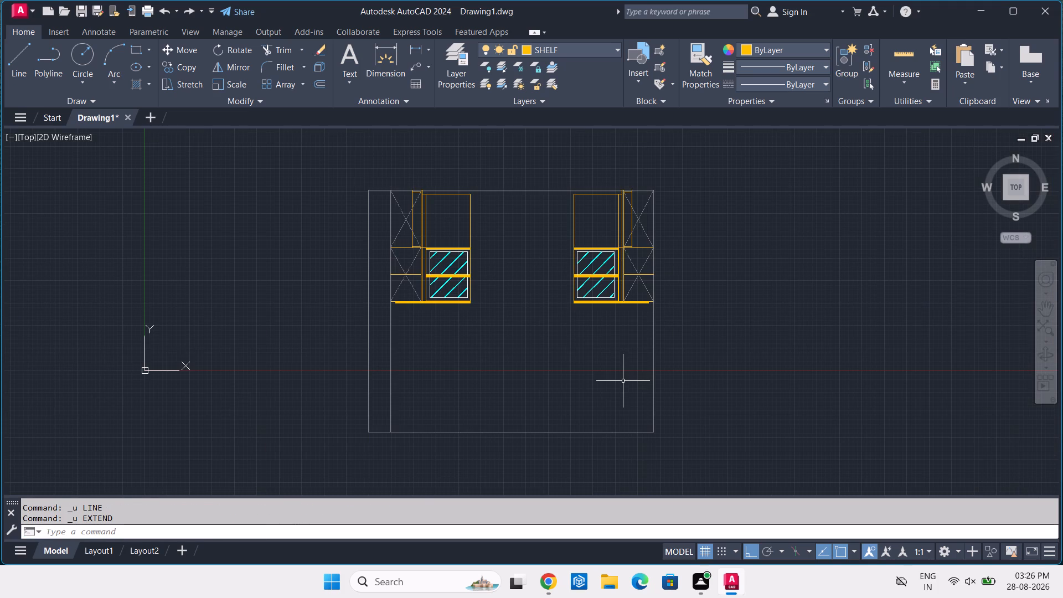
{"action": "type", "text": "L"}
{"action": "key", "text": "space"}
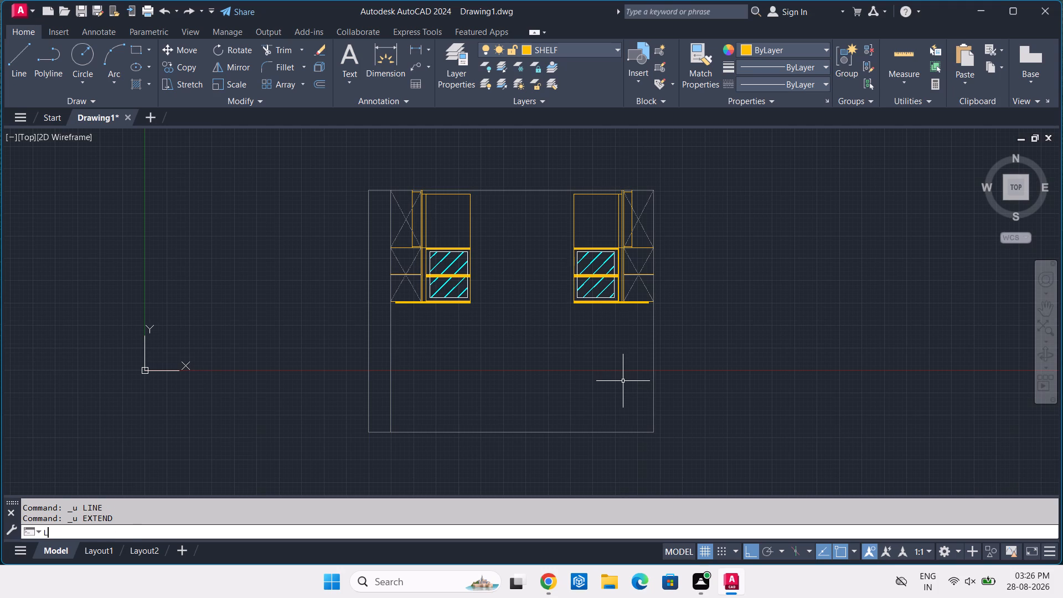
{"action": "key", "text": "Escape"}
Extend the upper edge of the original shelf unit across the gap to the mirrored unit.
{"action": "type", "text": "EX"}
{"action": "key", "text": "space"}
{"action": "scroll", "coordinate": [469, 156], "scroll_direction": "up", "scroll_amount": 2}
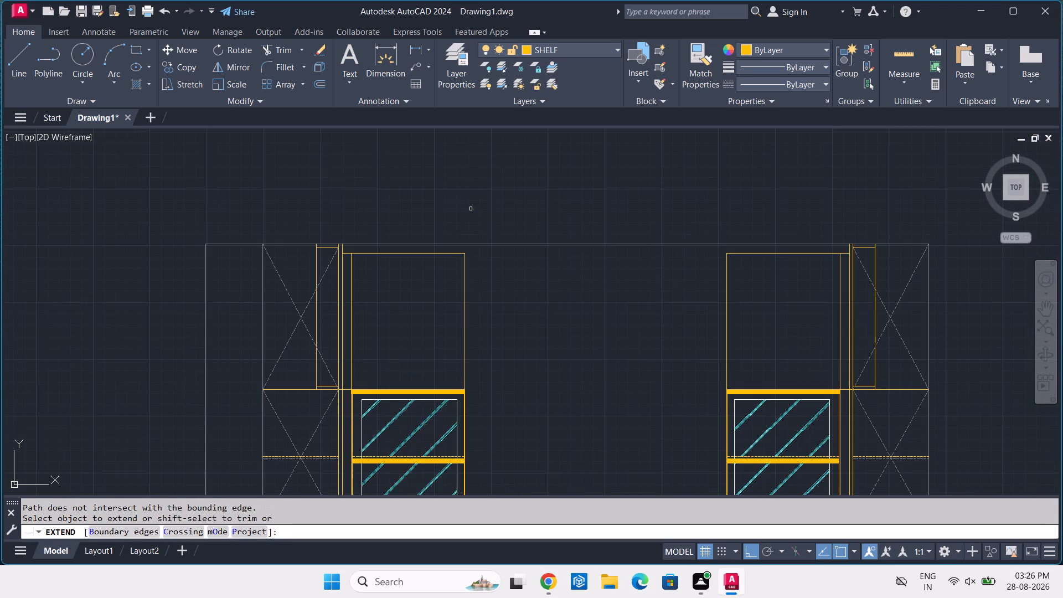
{"action": "left_click", "coordinate": [448, 253]}
{"action": "key", "text": "Return"}
Draw a horizontal line across the gap joining the inner upper corners of the two hatched shelf units.
{"action": "type", "text": "L"}
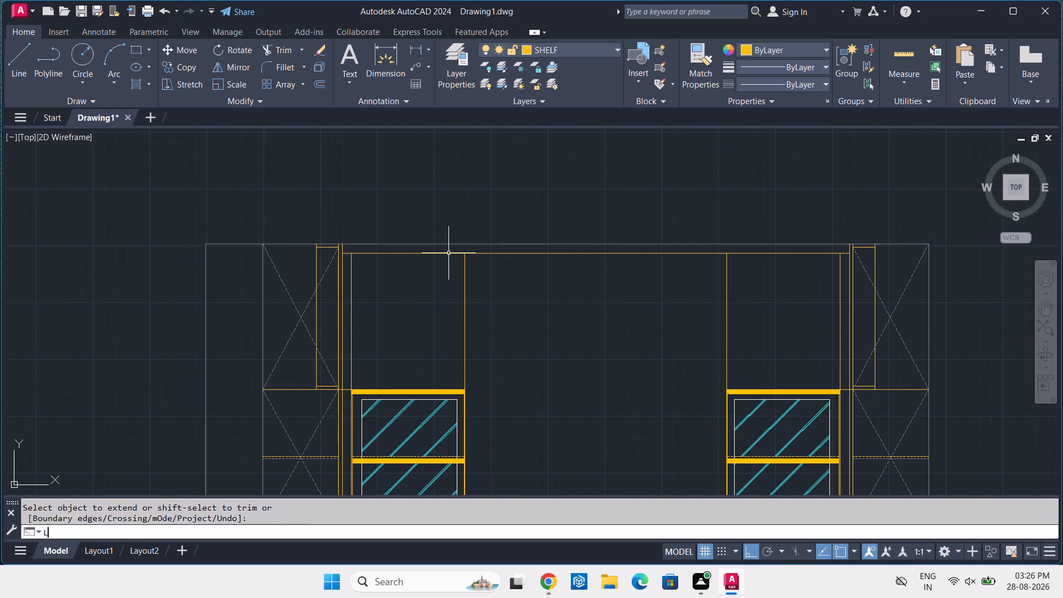
{"action": "key", "text": "space"}
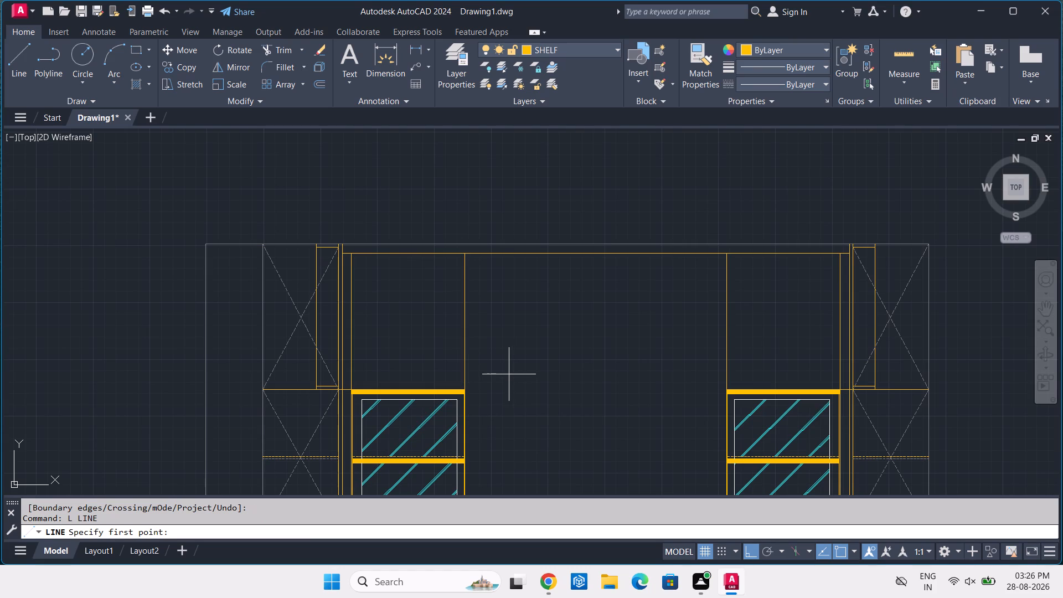
{"action": "scroll", "coordinate": [477, 386], "scroll_direction": "up", "scroll_amount": 3}
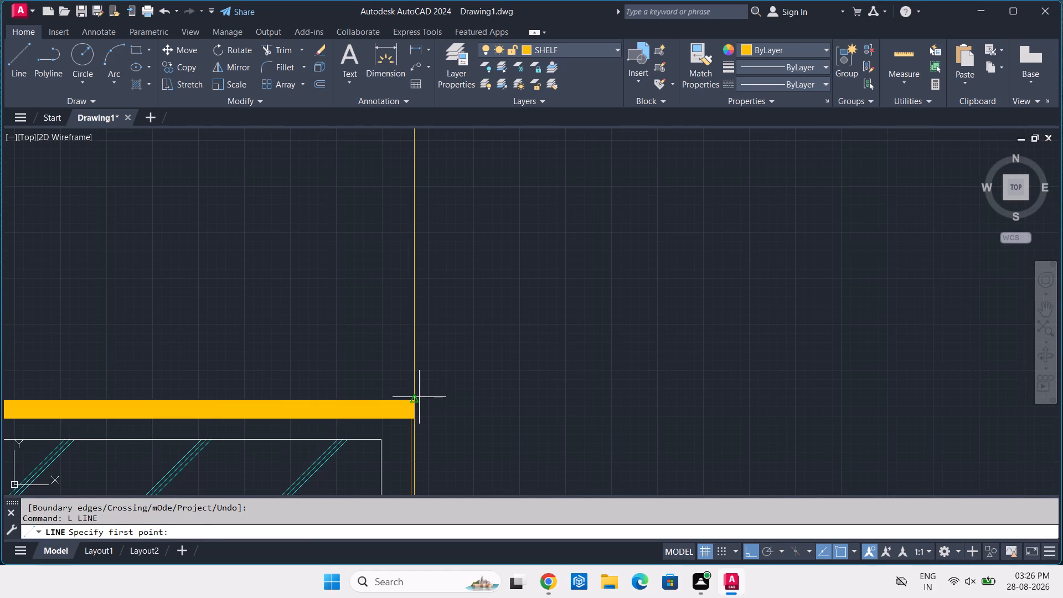
{"action": "left_click", "coordinate": [411, 398]}
{"action": "scroll", "coordinate": [644, 382], "scroll_direction": "down", "scroll_amount": 2}
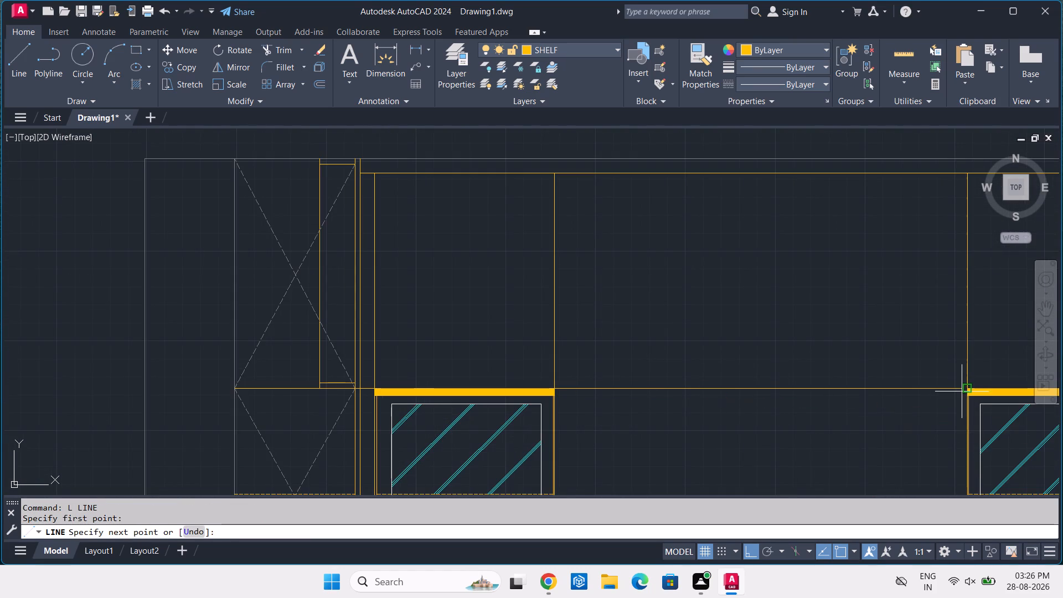
{"action": "scroll", "coordinate": [962, 391], "scroll_direction": "up", "scroll_amount": 2}
{"action": "left_click", "coordinate": [969, 386]}
{"action": "key", "text": "Return"}
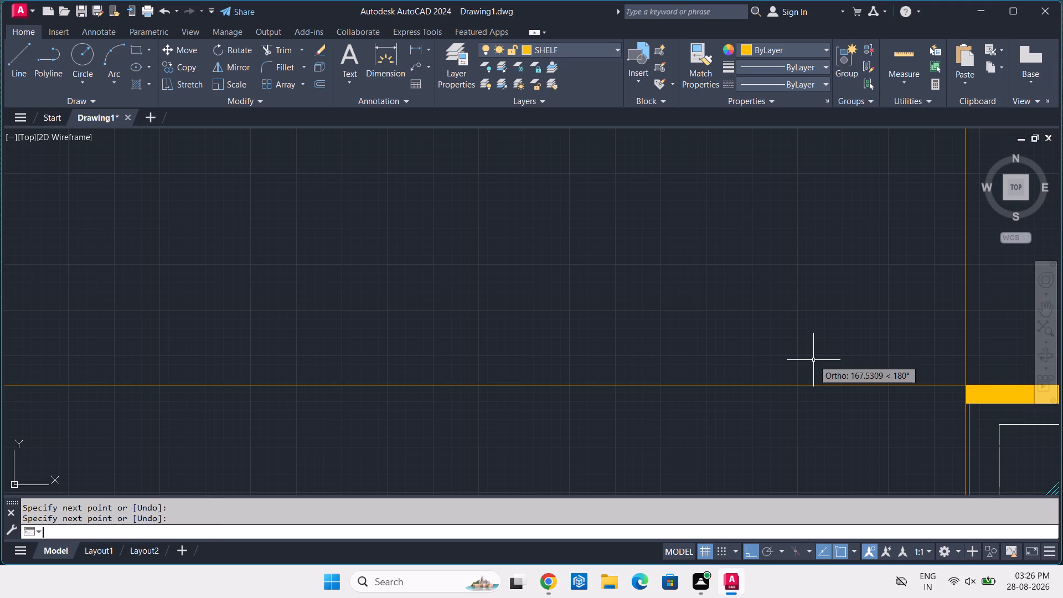
Draw a vertical line from the midpoint of the new horizontal line up to the upper shelf line, dividing the gap in half.
{"action": "type", "text": "L"}
{"action": "key", "text": "space"}
{"action": "scroll", "coordinate": [809, 354], "scroll_direction": "down", "scroll_amount": 2}
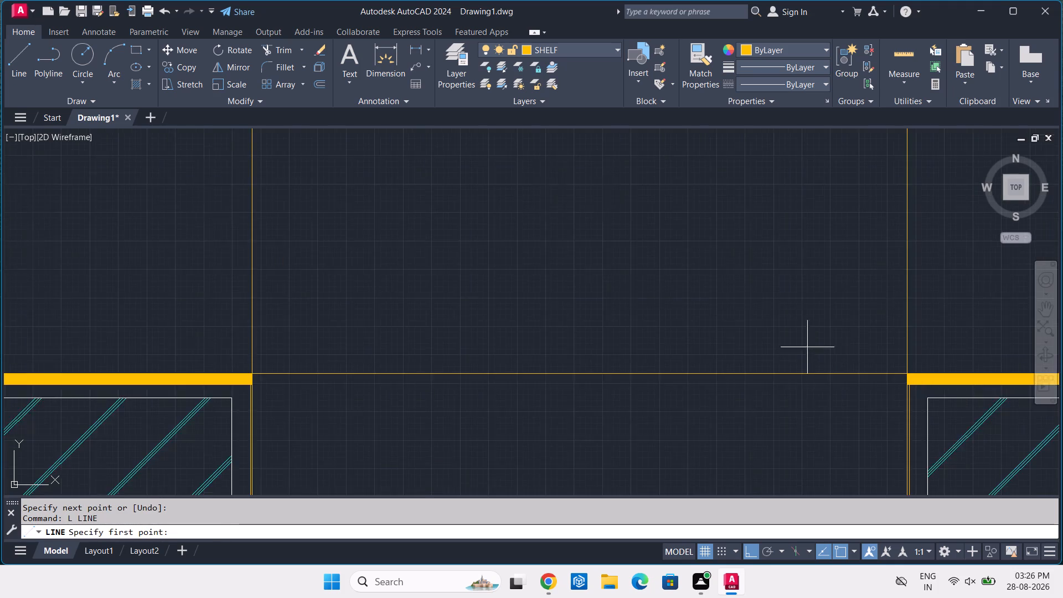
{"action": "scroll", "coordinate": [807, 347], "scroll_direction": "down", "scroll_amount": 1}
{"action": "left_click", "coordinate": [720, 354]}
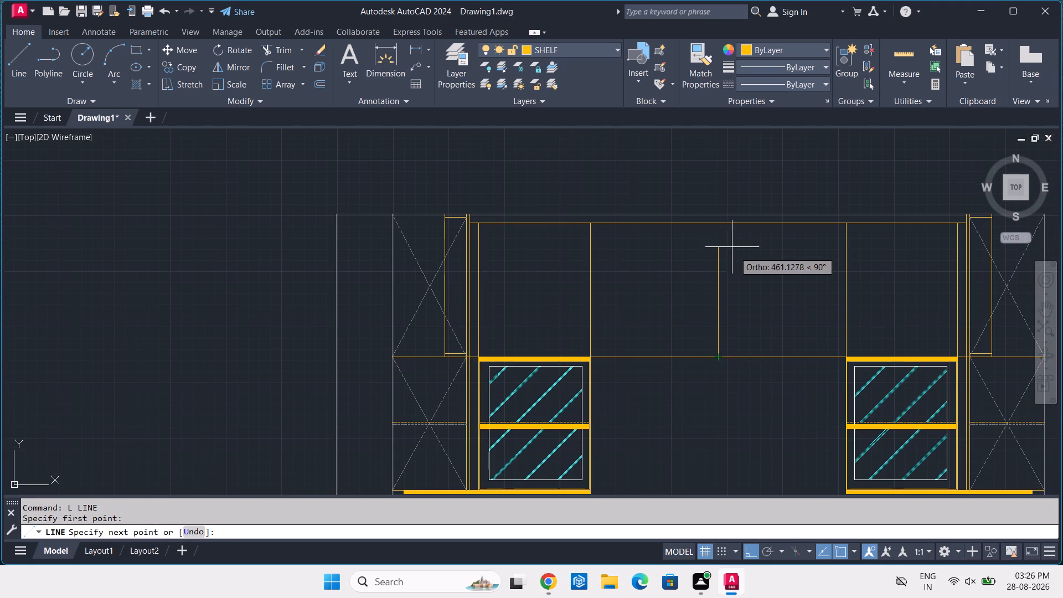
{"action": "left_click", "coordinate": [720, 221]}
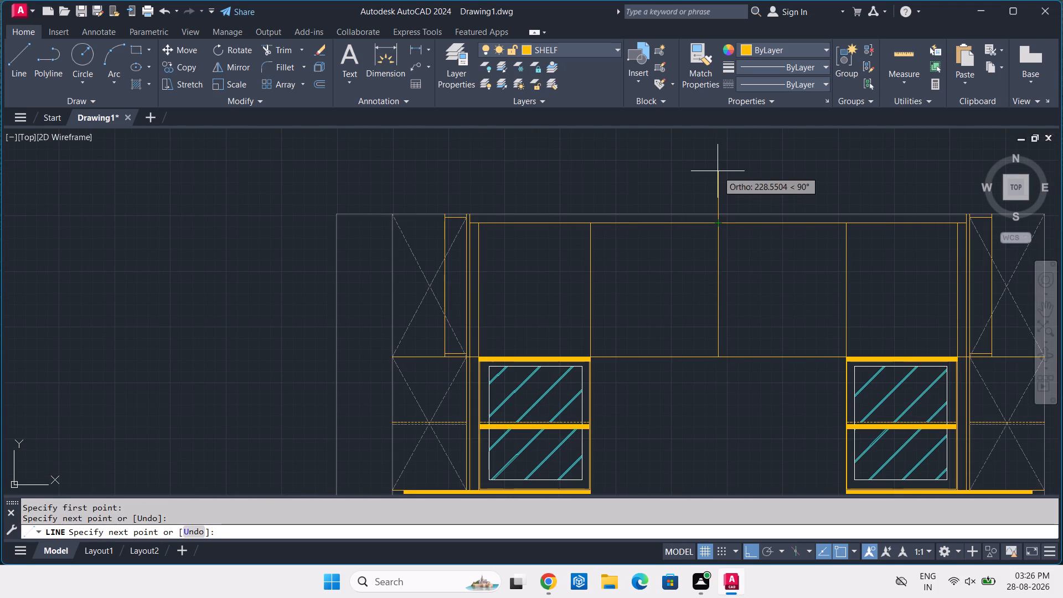
{"action": "key", "text": "Return"}
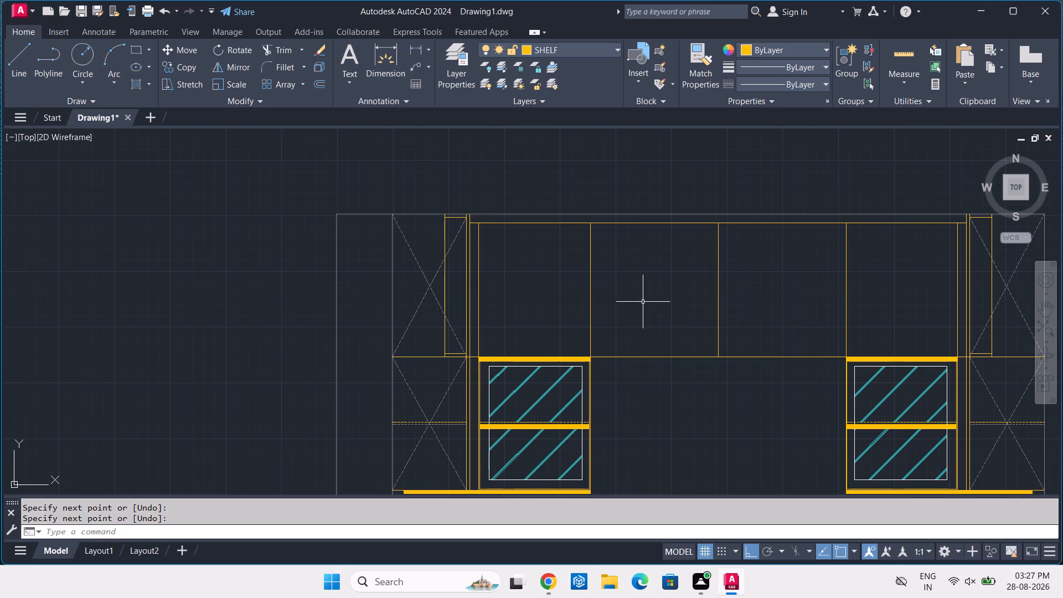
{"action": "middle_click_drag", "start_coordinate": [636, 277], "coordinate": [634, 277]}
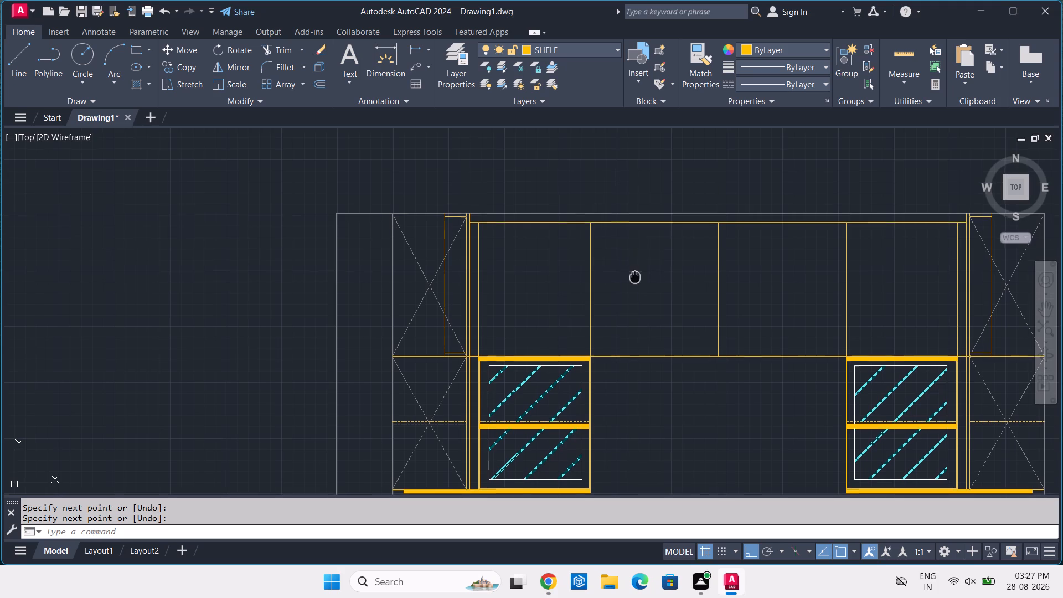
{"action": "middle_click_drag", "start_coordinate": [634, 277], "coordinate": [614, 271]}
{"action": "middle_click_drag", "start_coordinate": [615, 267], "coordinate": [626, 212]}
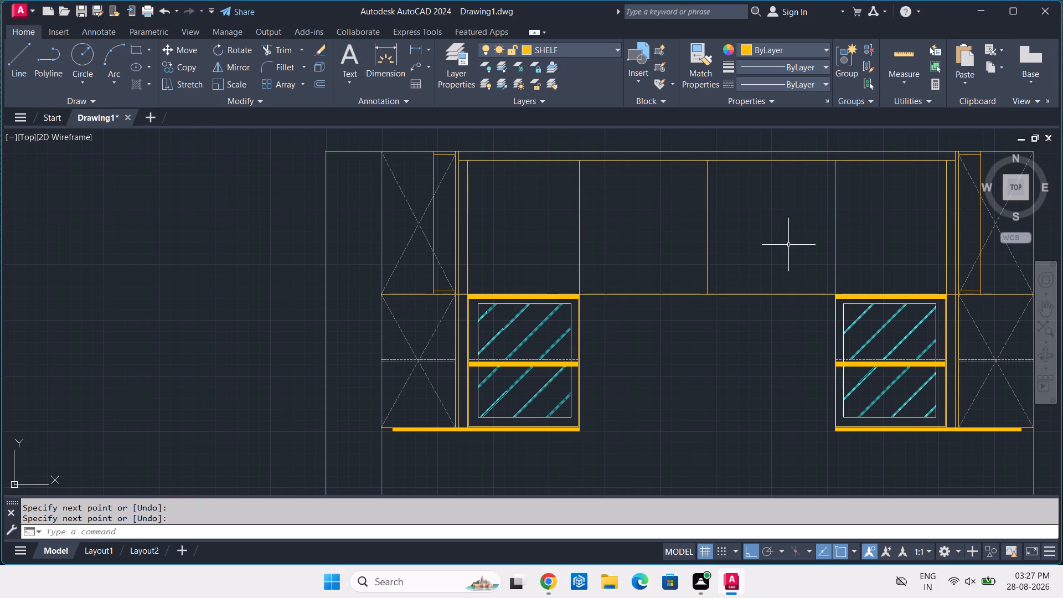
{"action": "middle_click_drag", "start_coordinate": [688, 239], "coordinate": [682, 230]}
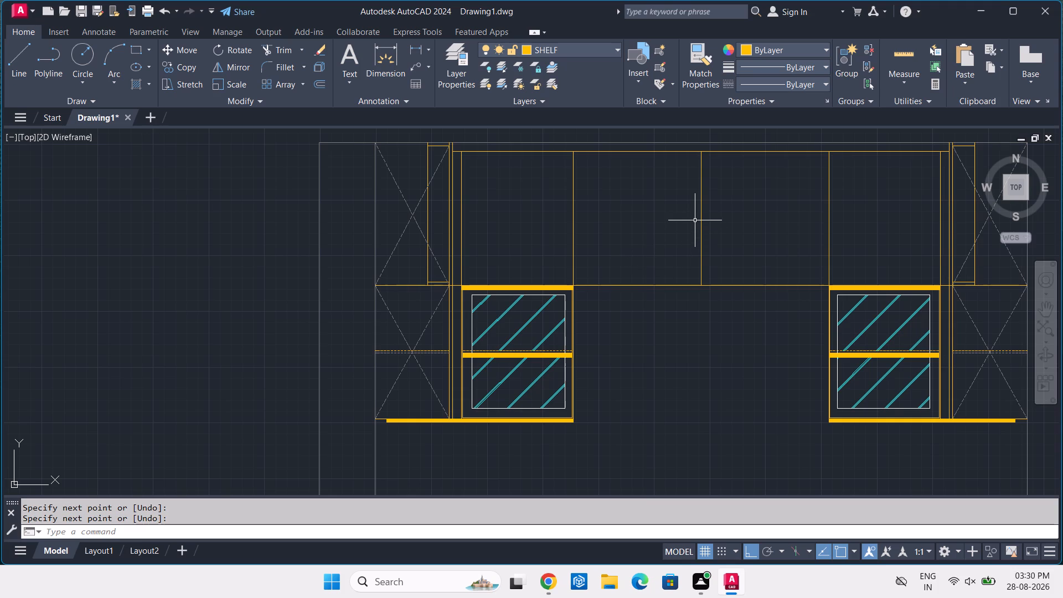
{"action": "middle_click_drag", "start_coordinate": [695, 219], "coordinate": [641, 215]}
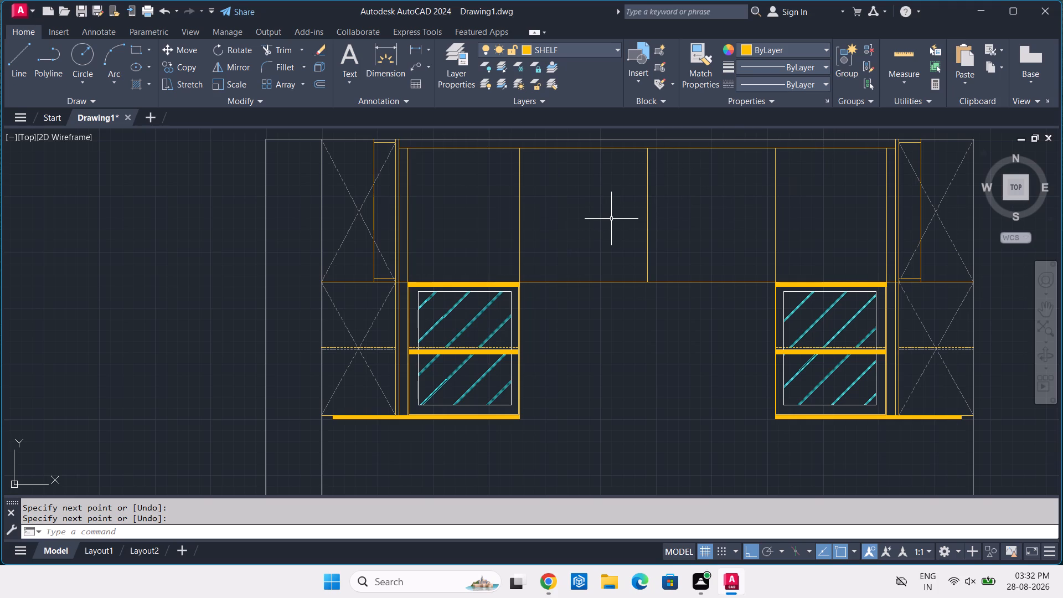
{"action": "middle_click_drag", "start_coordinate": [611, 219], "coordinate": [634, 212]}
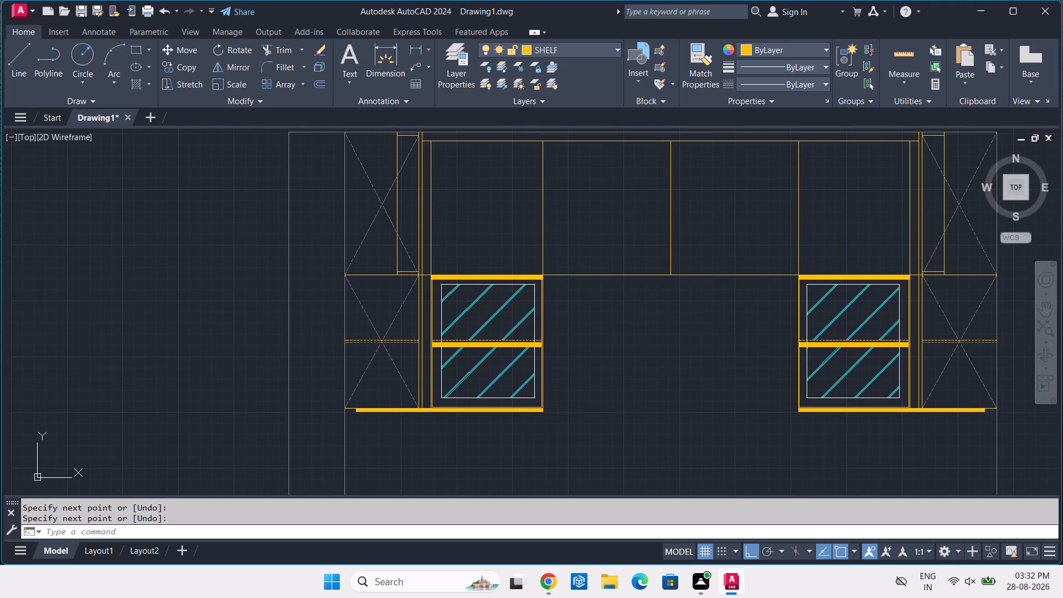
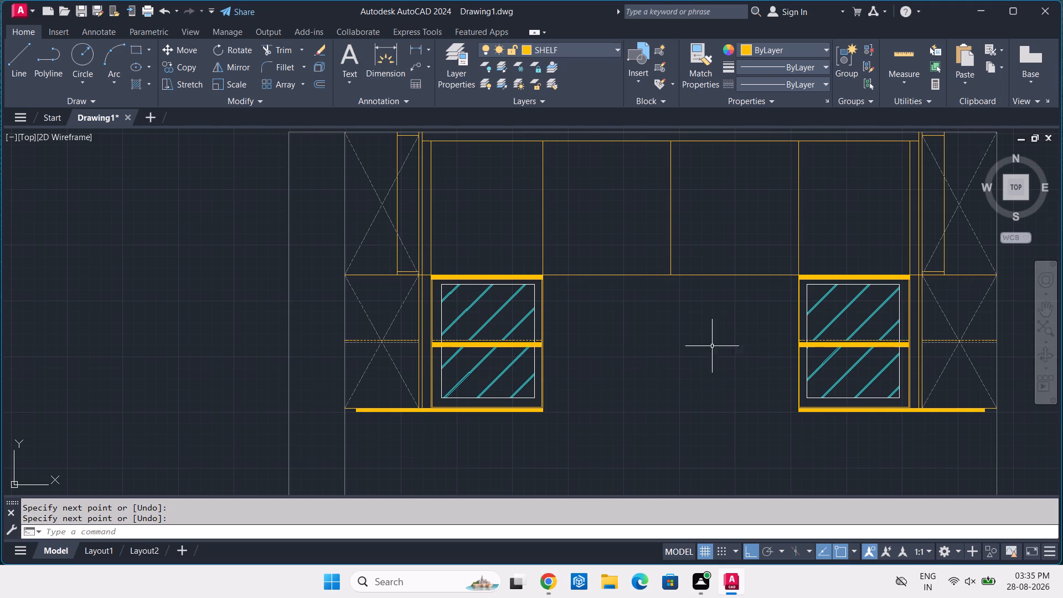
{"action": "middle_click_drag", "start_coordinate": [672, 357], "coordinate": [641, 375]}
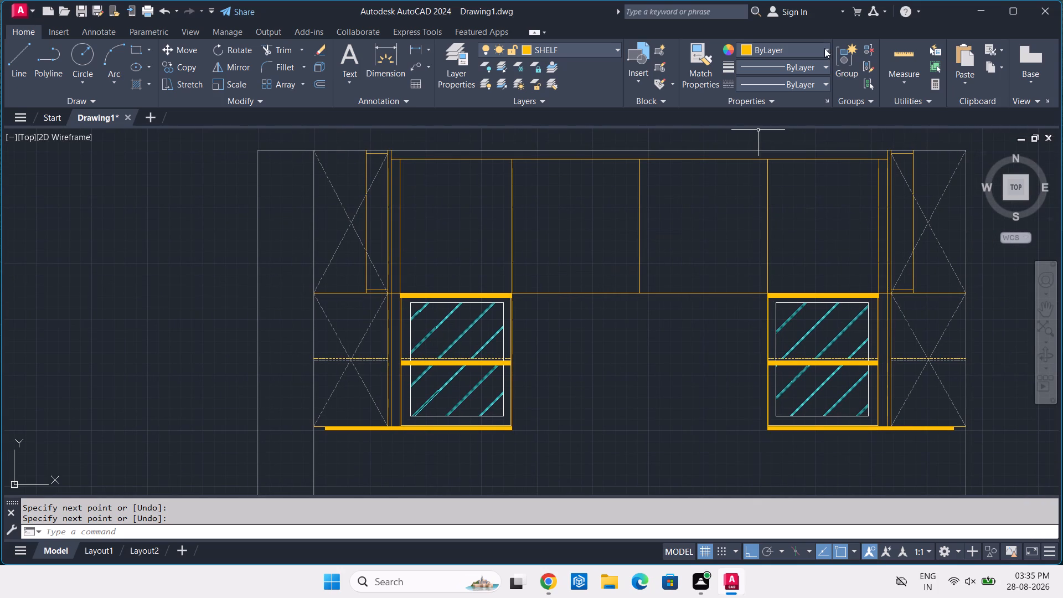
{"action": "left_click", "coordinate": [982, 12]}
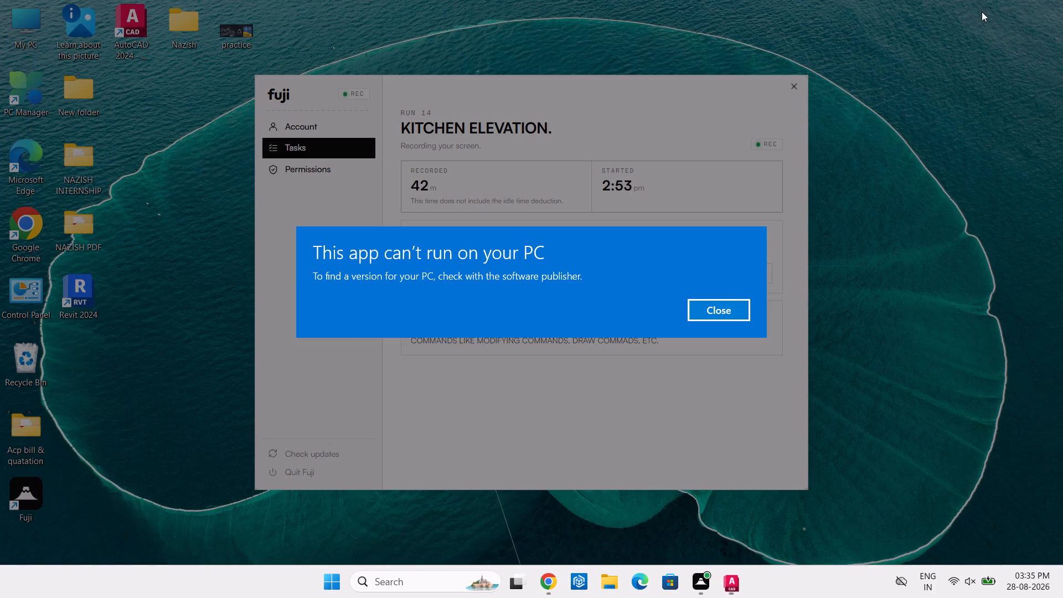
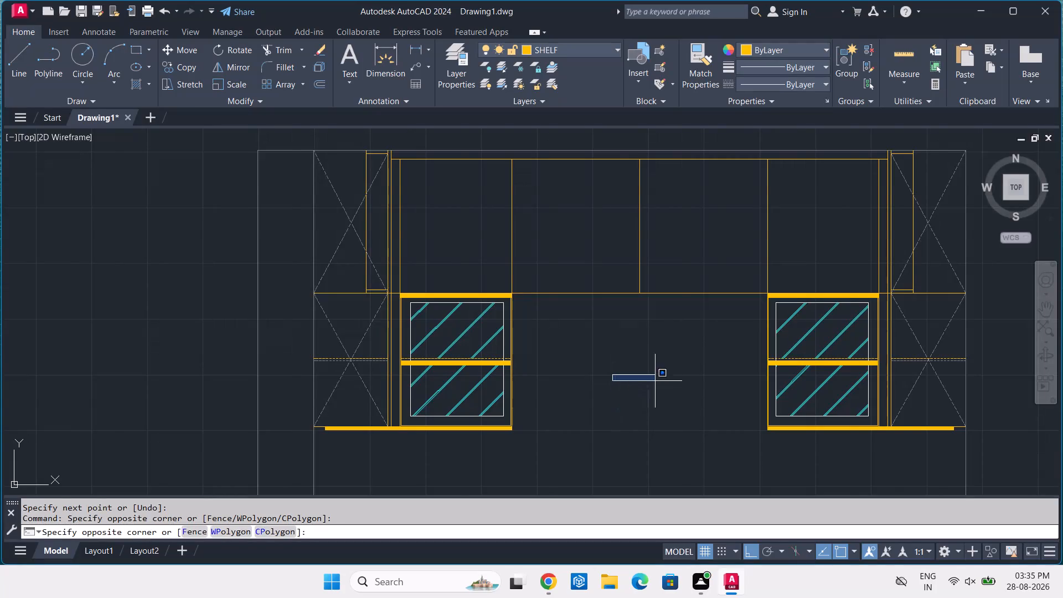
Make WHITE the current layer.
{"action": "left_click", "coordinate": [667, 367]}
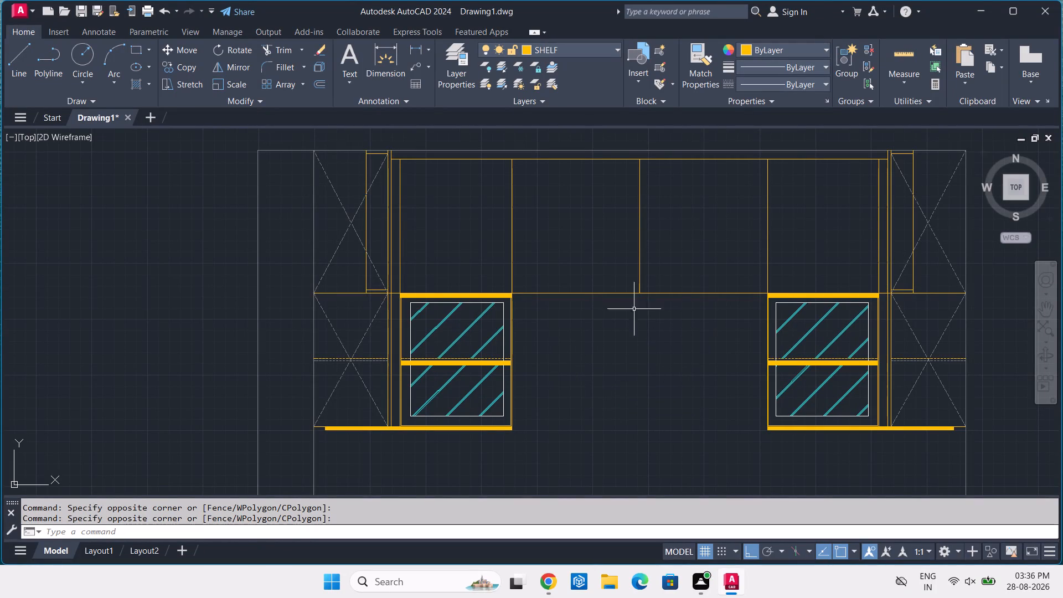
{"action": "left_click", "coordinate": [562, 54]}
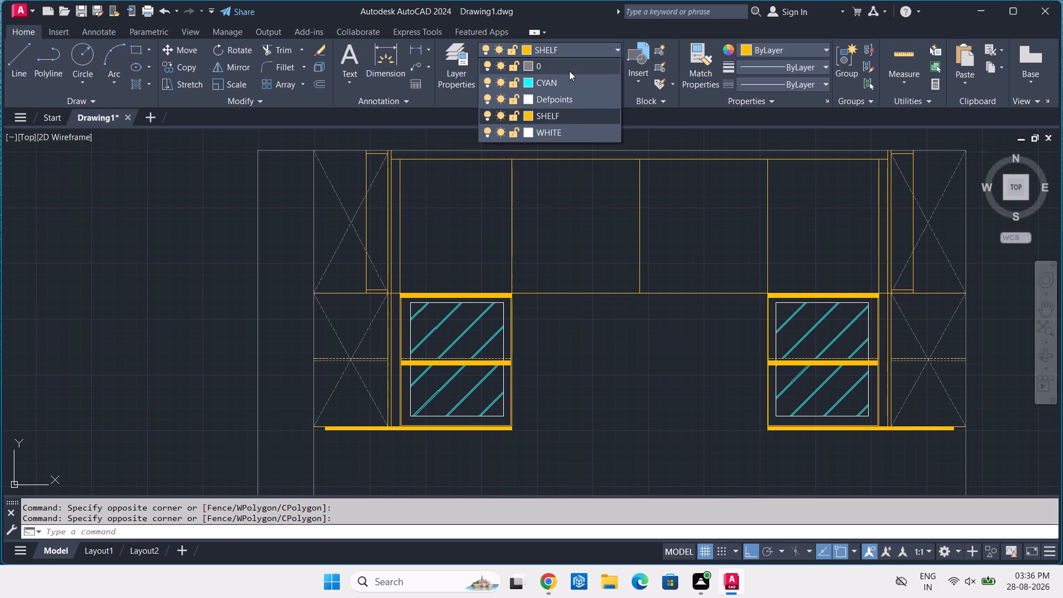
{"action": "left_click", "coordinate": [569, 134]}
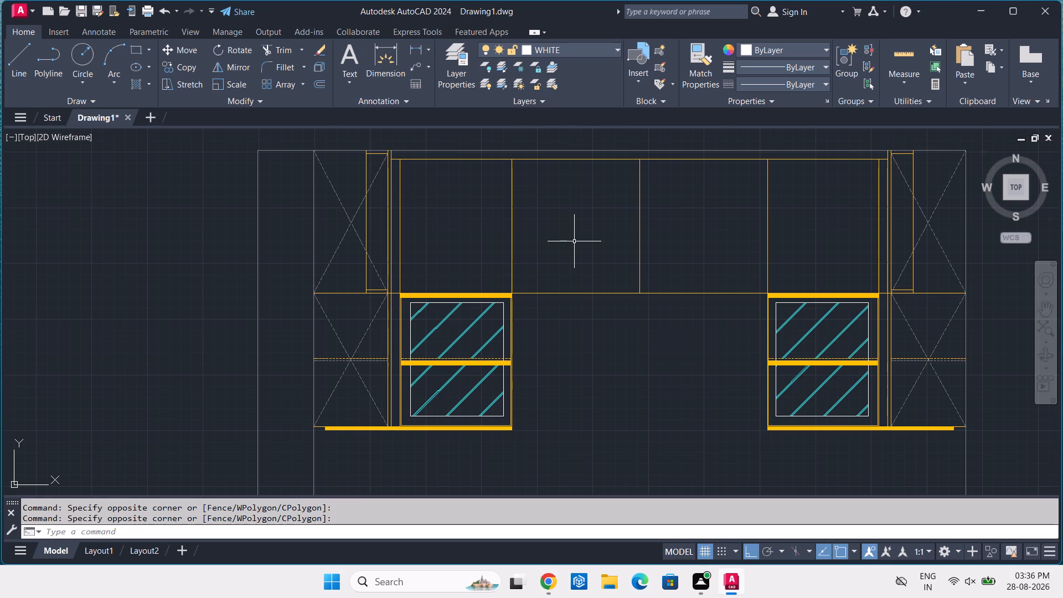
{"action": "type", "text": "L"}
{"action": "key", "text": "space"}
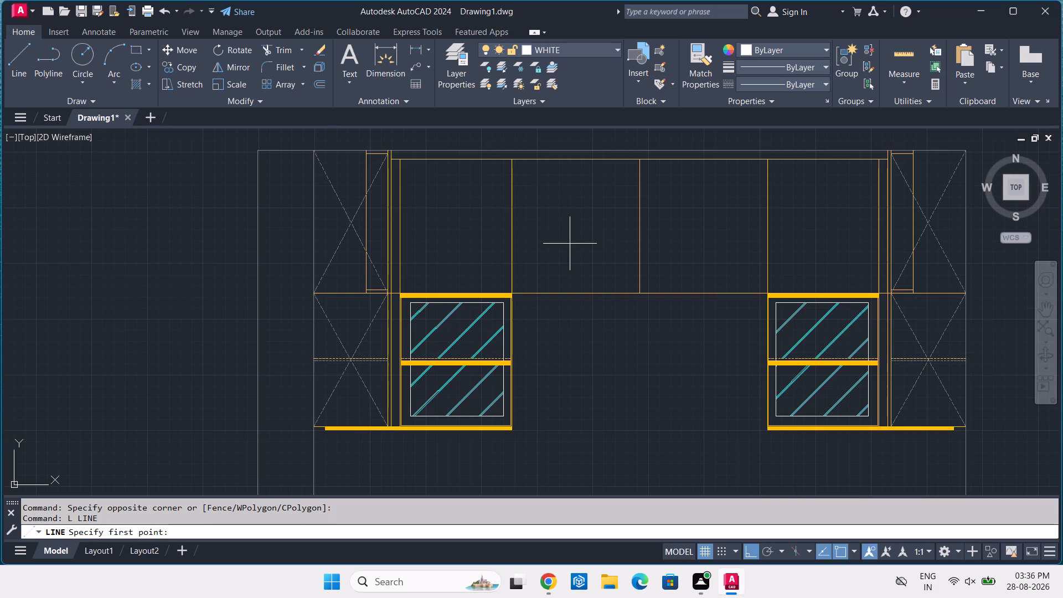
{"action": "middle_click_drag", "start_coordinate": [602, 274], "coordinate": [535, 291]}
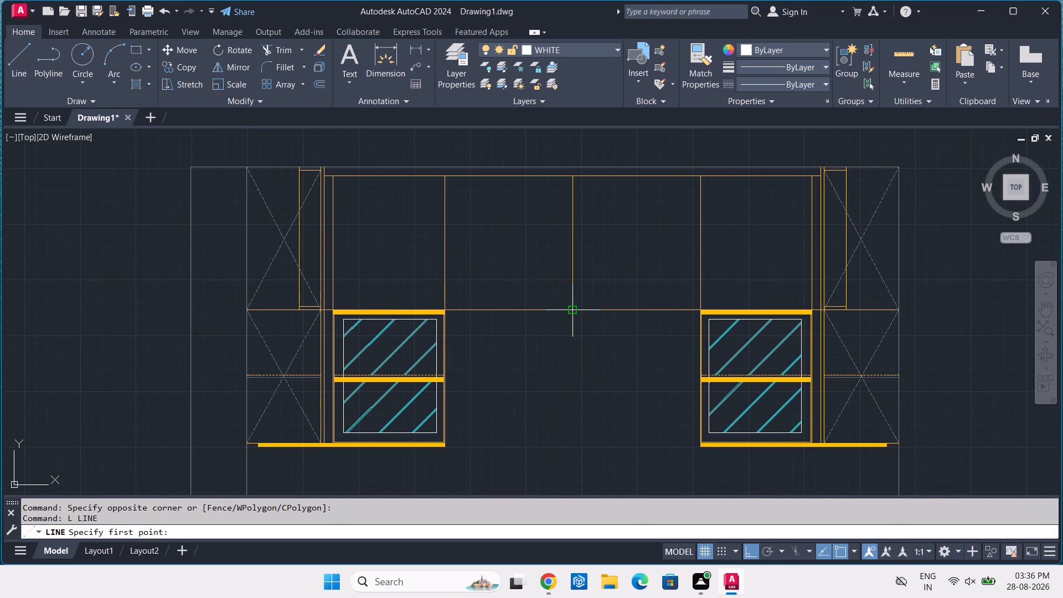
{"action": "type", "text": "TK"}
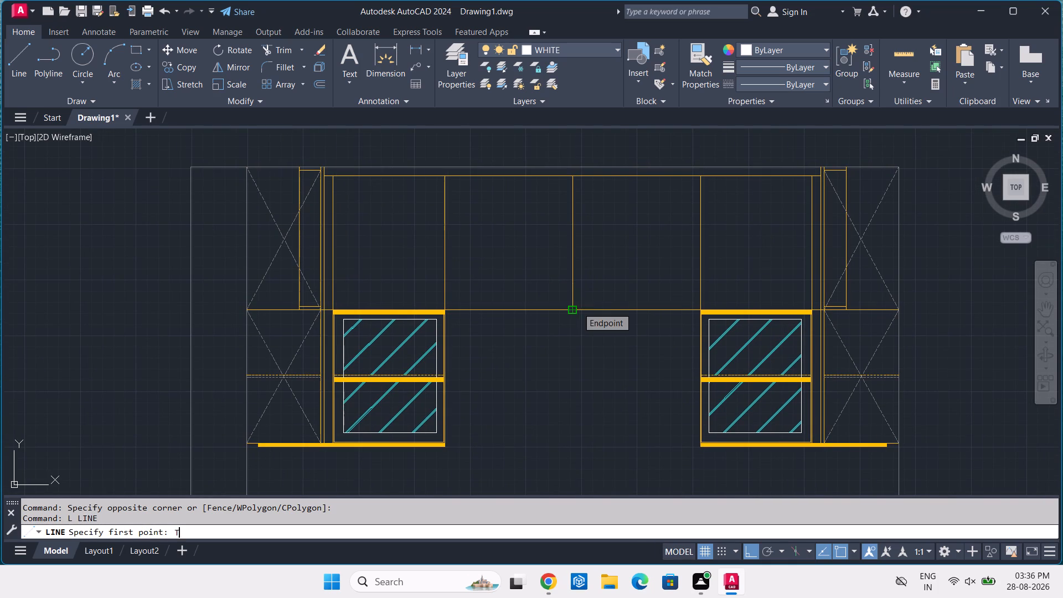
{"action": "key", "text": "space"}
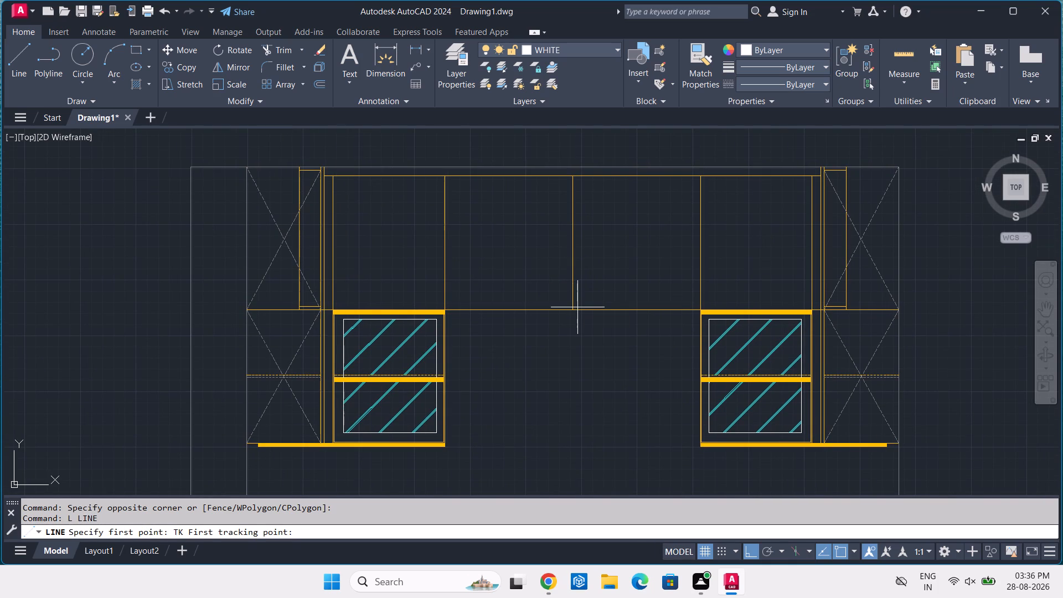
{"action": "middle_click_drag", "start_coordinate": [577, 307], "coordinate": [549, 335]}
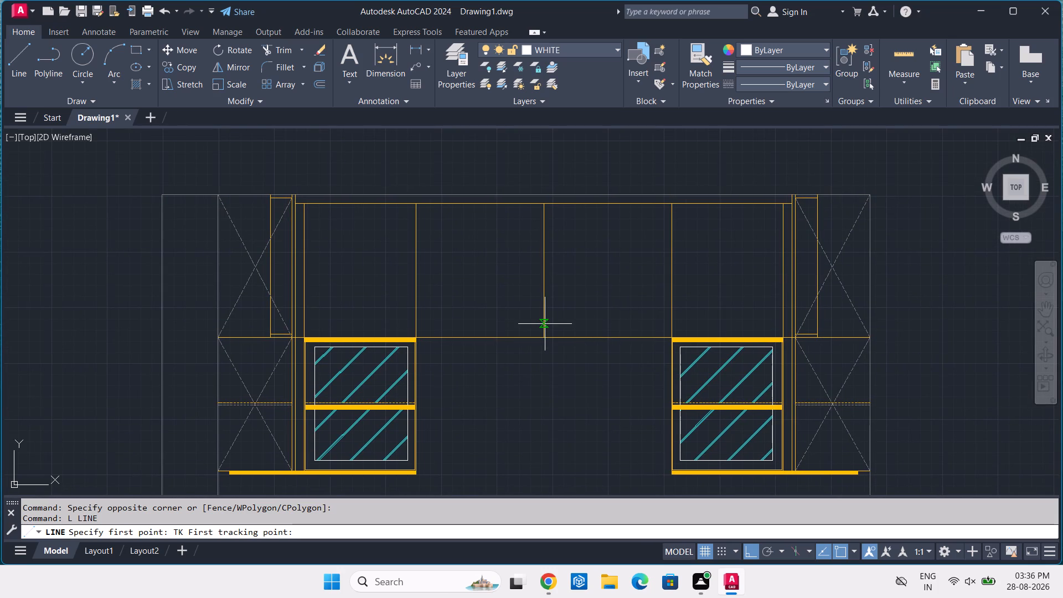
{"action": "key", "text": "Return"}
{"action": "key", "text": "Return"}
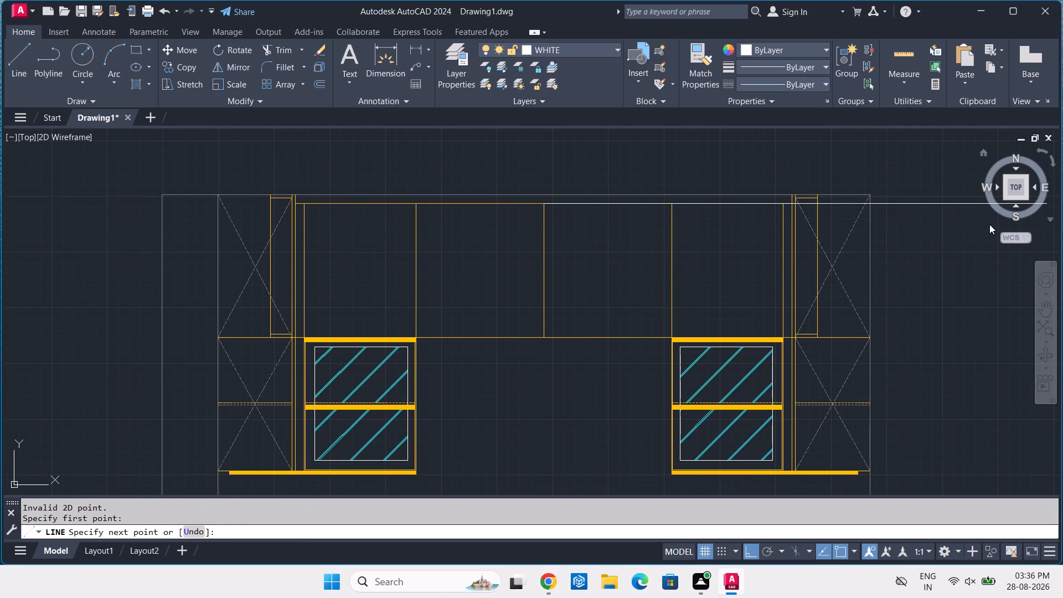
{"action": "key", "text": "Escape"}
Draw a line about 340 up from the cabinets' bottom line, starting a tracked distance beside the centre divider, and across to the divider.
{"action": "type", "text": "L"}
{"action": "key", "text": "space"}
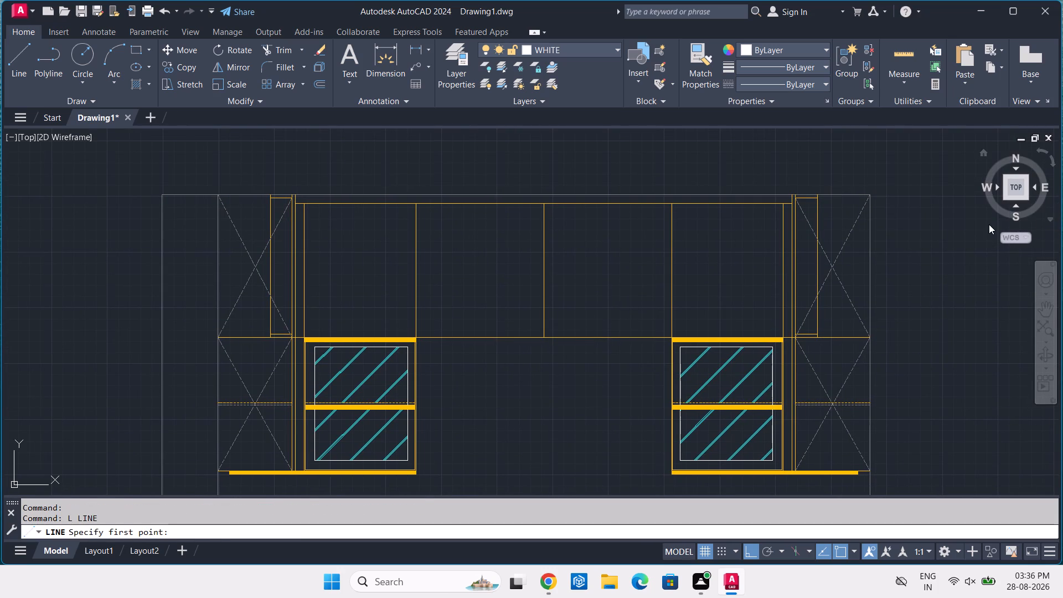
{"action": "middle_click_drag", "start_coordinate": [642, 263], "coordinate": [625, 260]}
{"action": "scroll", "coordinate": [594, 303], "scroll_direction": "up", "scroll_amount": 2}
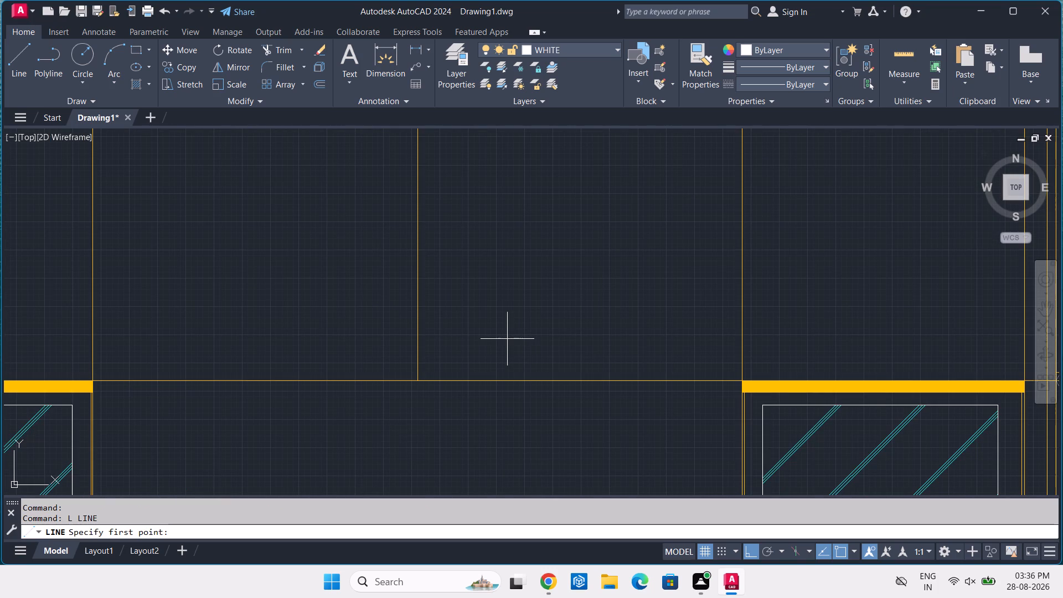
{"action": "key", "text": "t"}
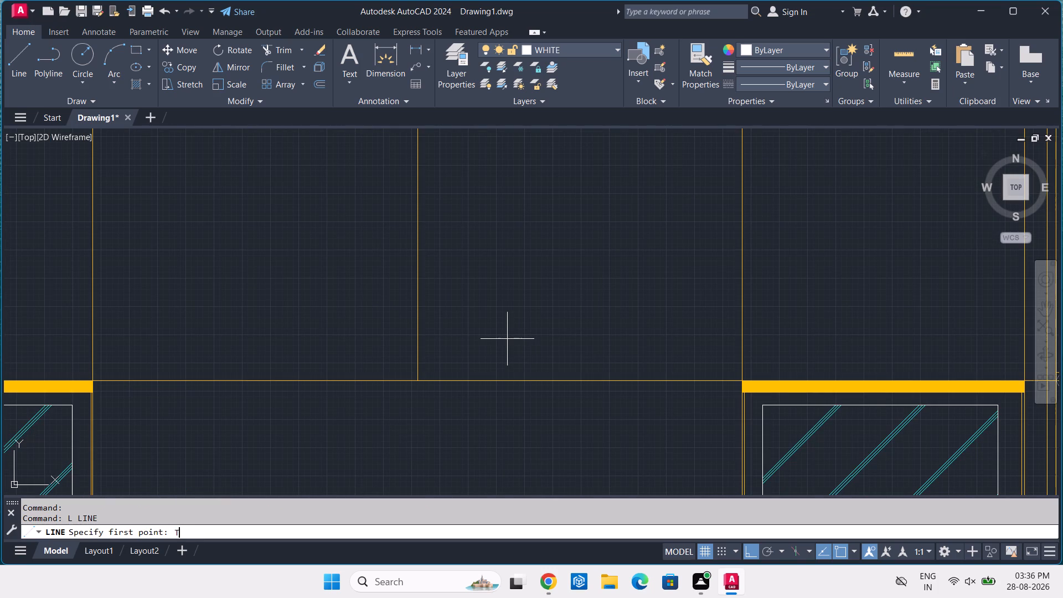
{"action": "key", "text": "l"}
{"action": "key", "text": "Return"}
{"action": "type", "text": "K"}
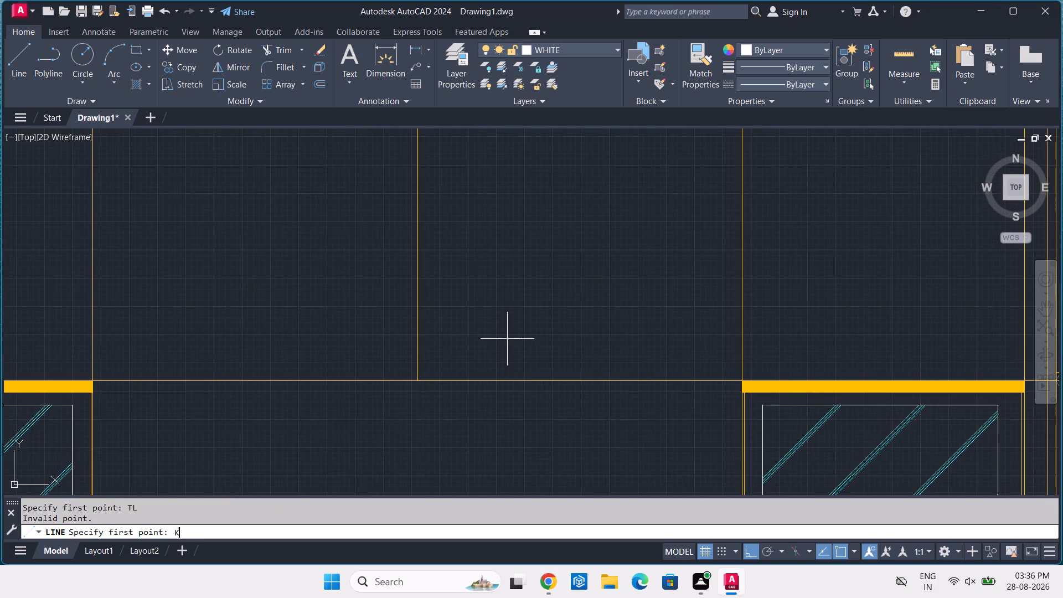
{"action": "key", "text": "space"}
{"action": "type", "text": "TK"}
{"action": "key", "text": "space"}
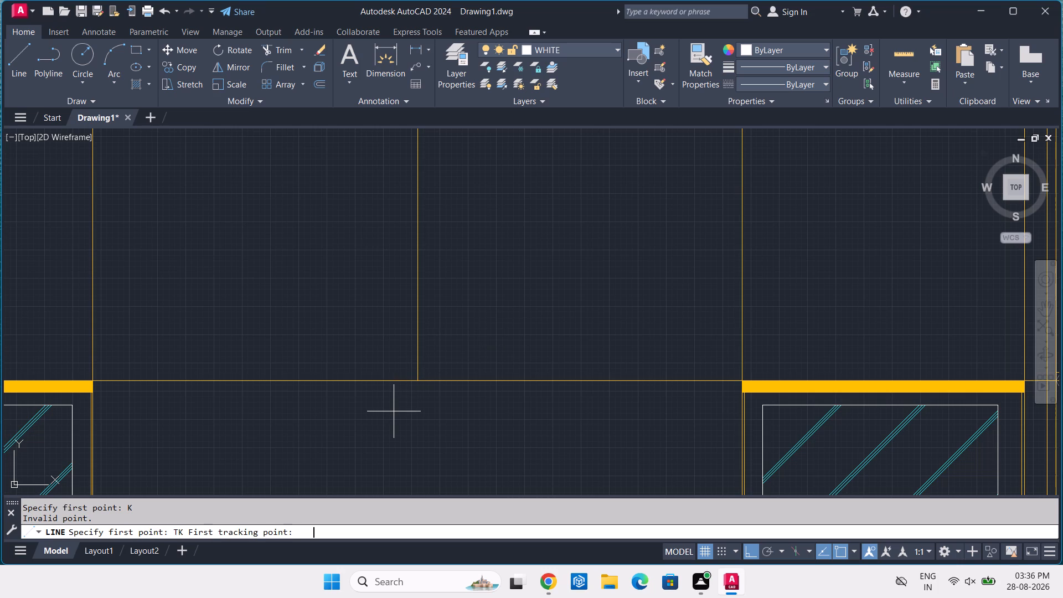
{"action": "left_click", "coordinate": [416, 382]}
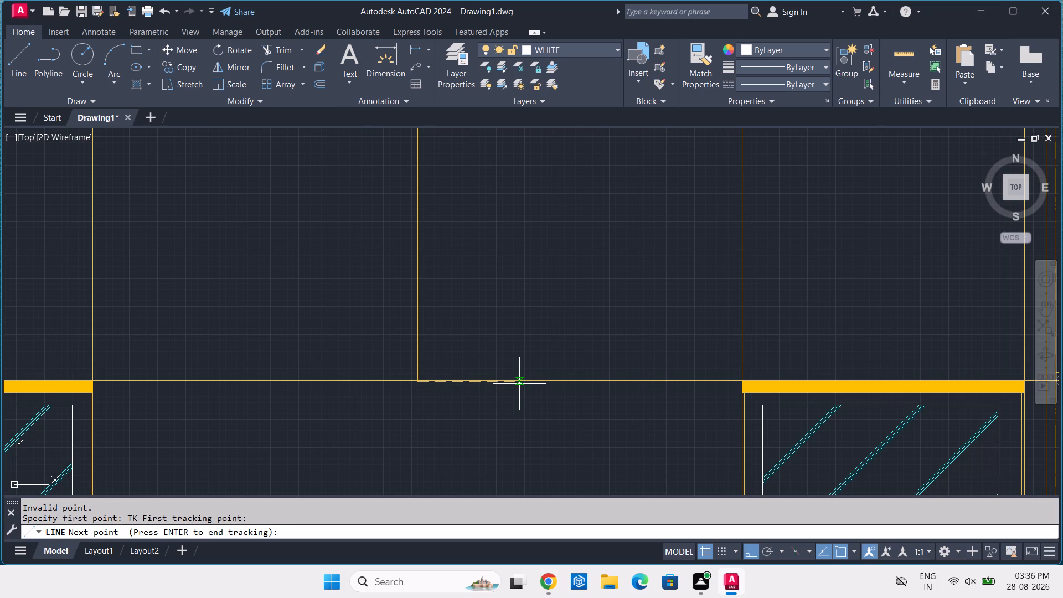
{"action": "left_click", "coordinate": [519, 384]}
{"action": "key", "text": "Return"}
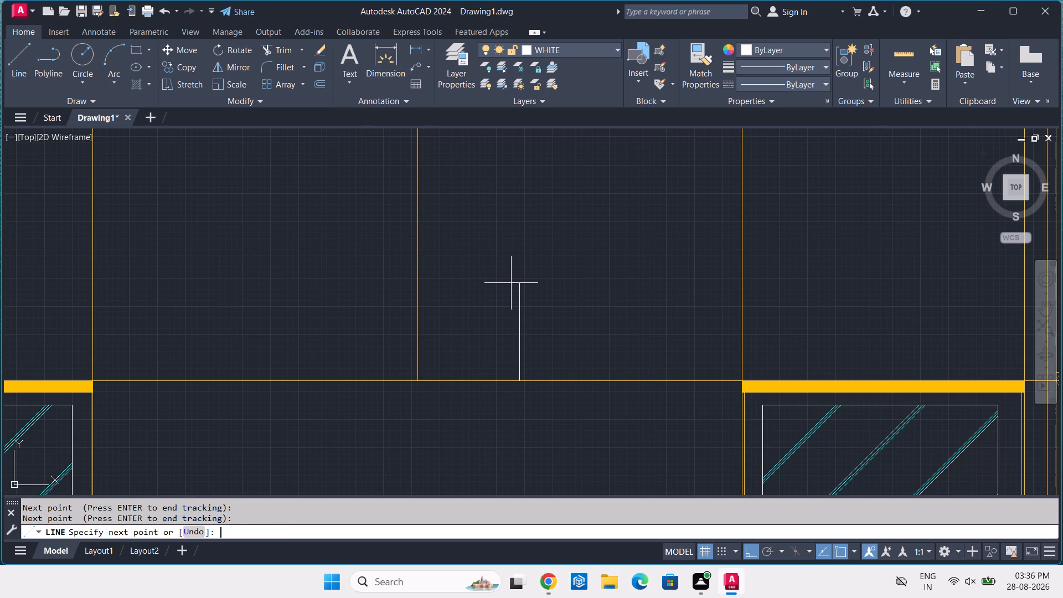
{"action": "scroll", "coordinate": [569, 216], "scroll_direction": "down", "scroll_amount": 1}
{"action": "middle_click_drag", "start_coordinate": [569, 216], "coordinate": [565, 302]}
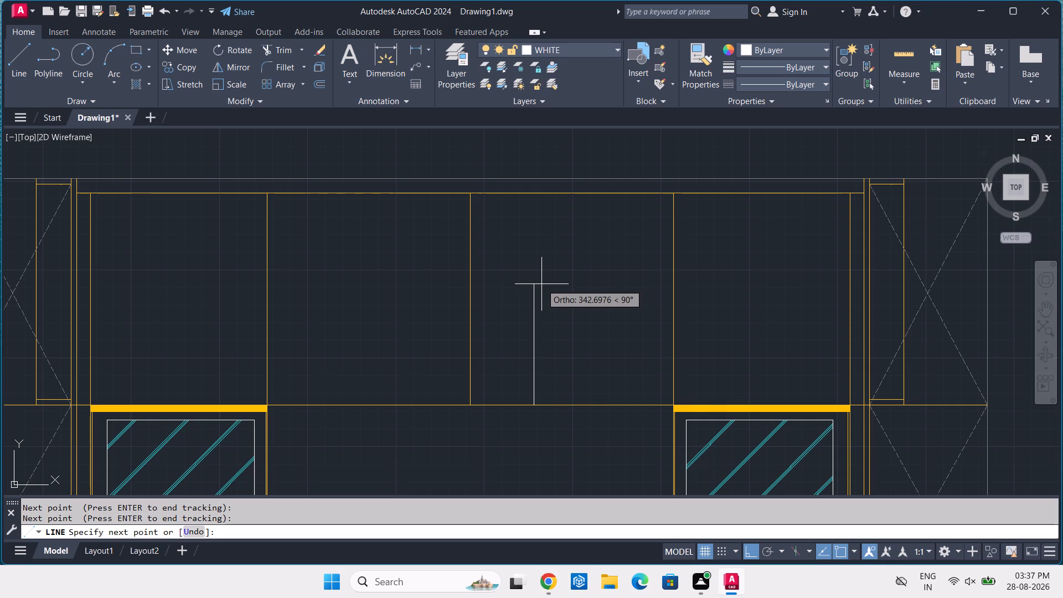
{"action": "left_click", "coordinate": [539, 286]}
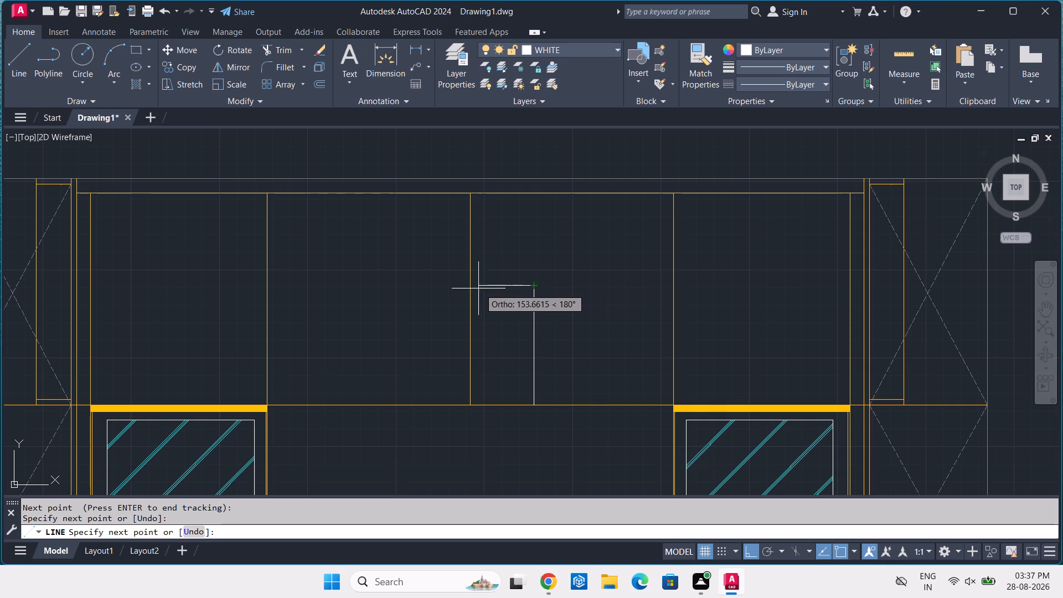
{"action": "left_click", "coordinate": [473, 286]}
{"action": "key", "text": "Return"}
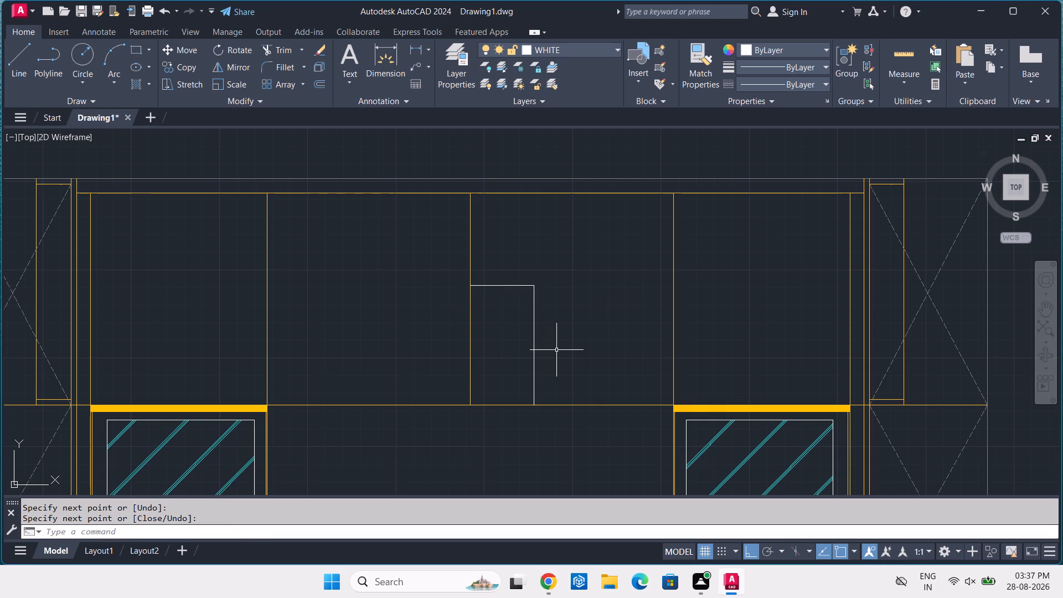
Mirror the new vertical and horizontal lines downward about the cabinets' bottom line, keeping the originals.
{"action": "middle_click_drag", "start_coordinate": [558, 350], "coordinate": [565, 308]}
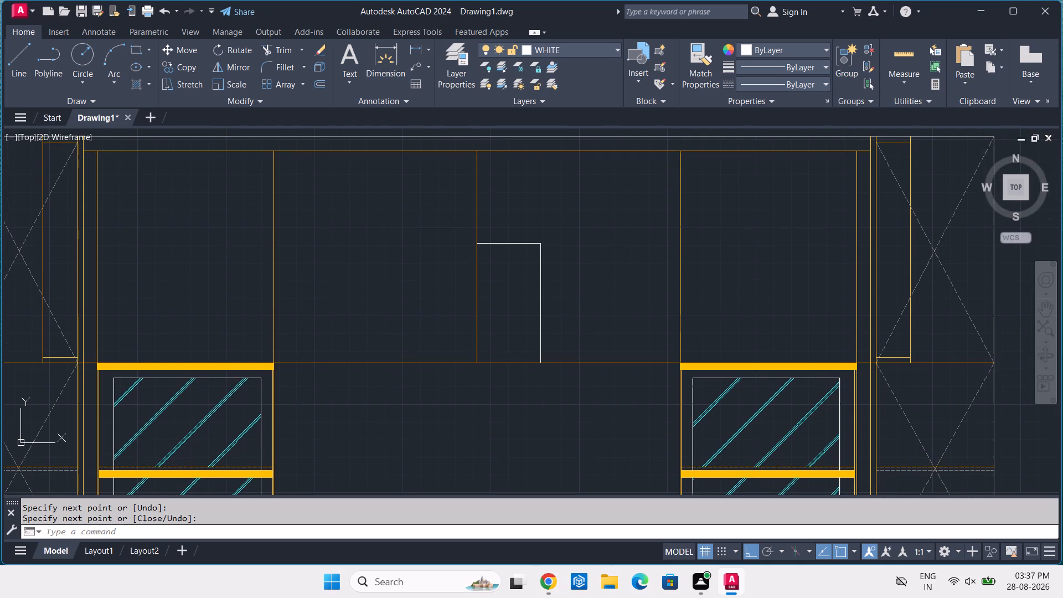
{"action": "left_click", "coordinate": [562, 314]}
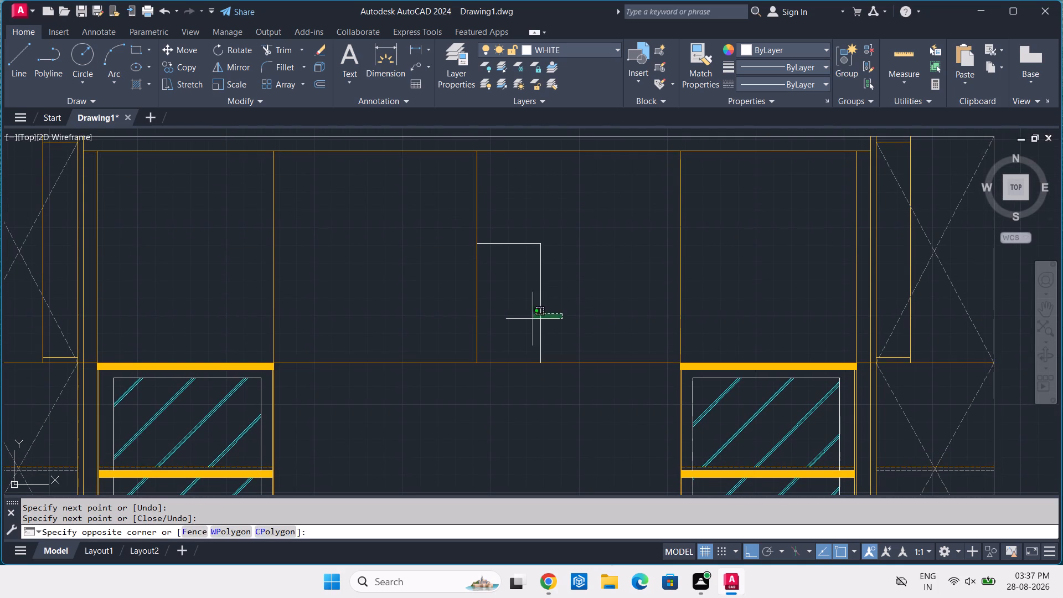
{"action": "left_click", "coordinate": [528, 320]}
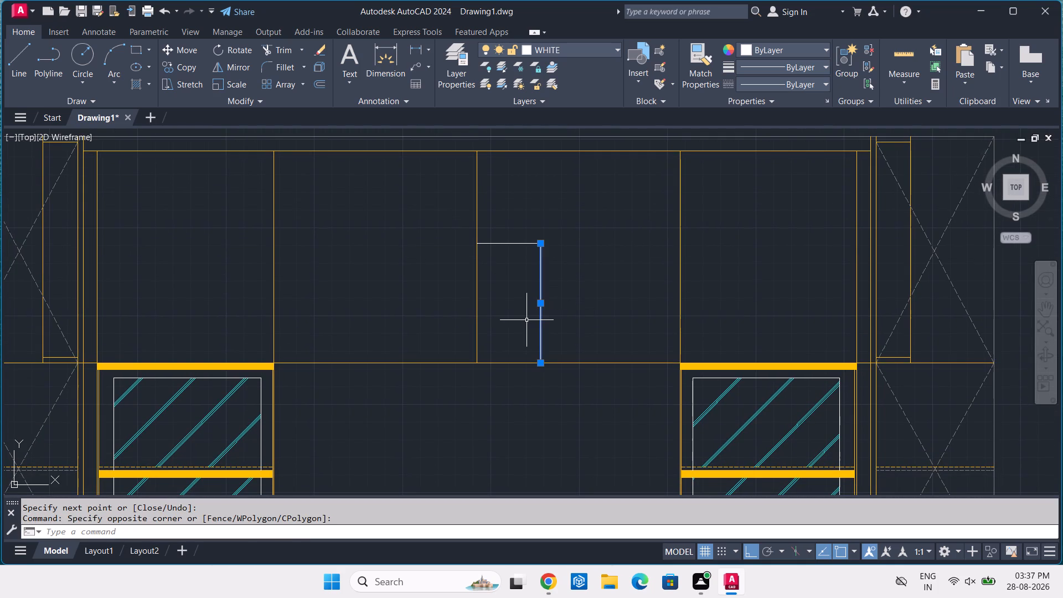
{"action": "left_click", "coordinate": [519, 237]}
{"action": "left_click", "coordinate": [499, 273]}
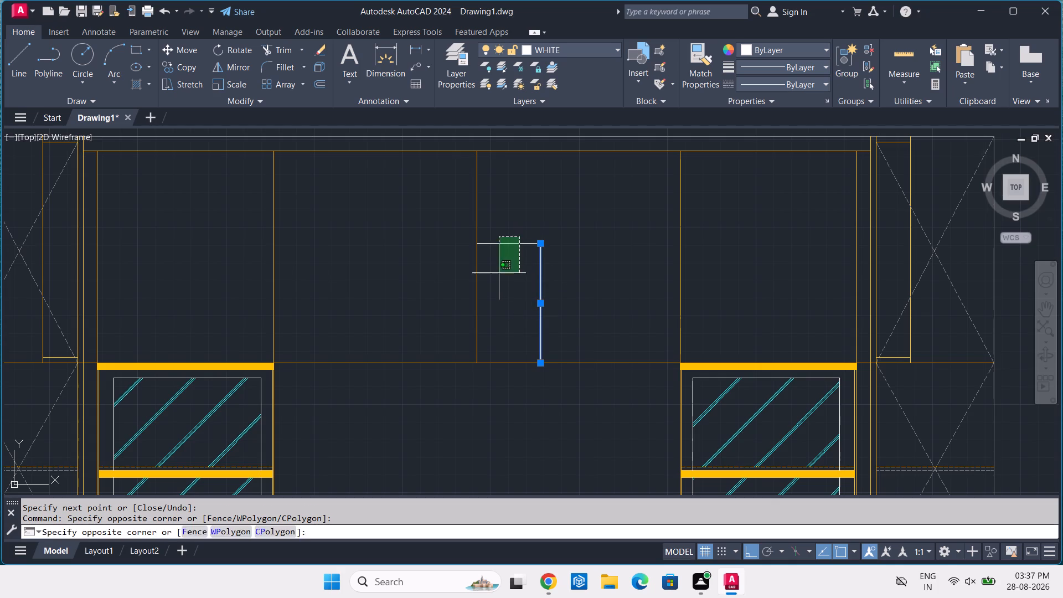
{"action": "type", "text": "MI"}
{"action": "key", "text": "space"}
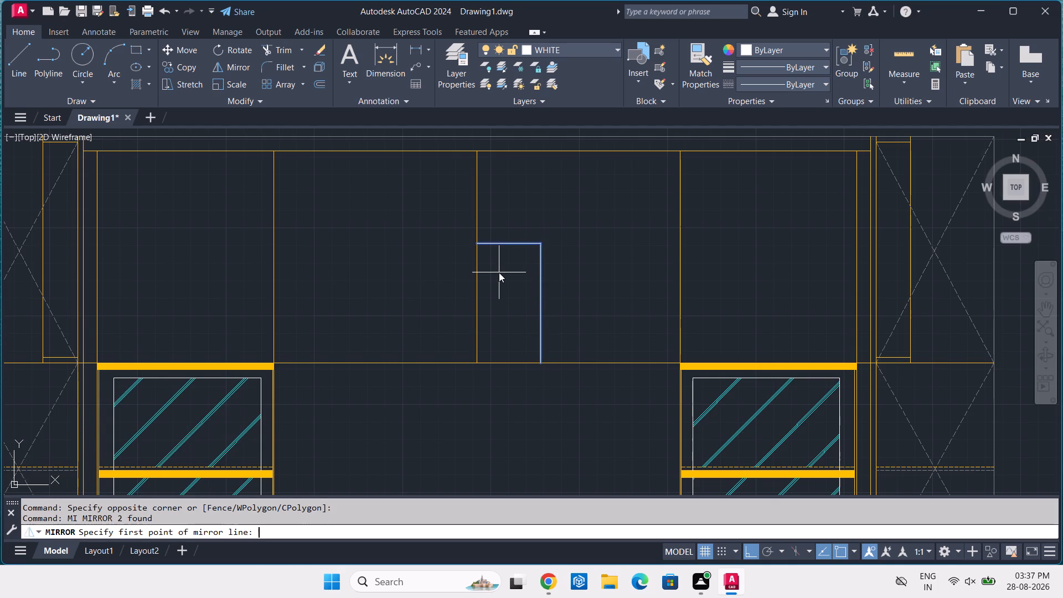
{"action": "left_click", "coordinate": [476, 362]}
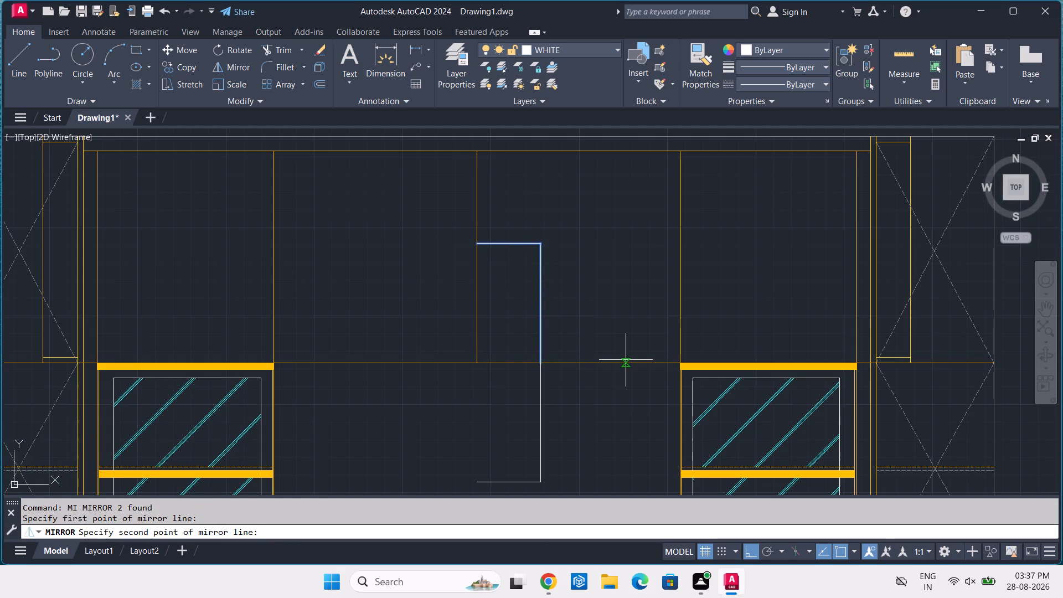
{"action": "left_click", "coordinate": [626, 360]}
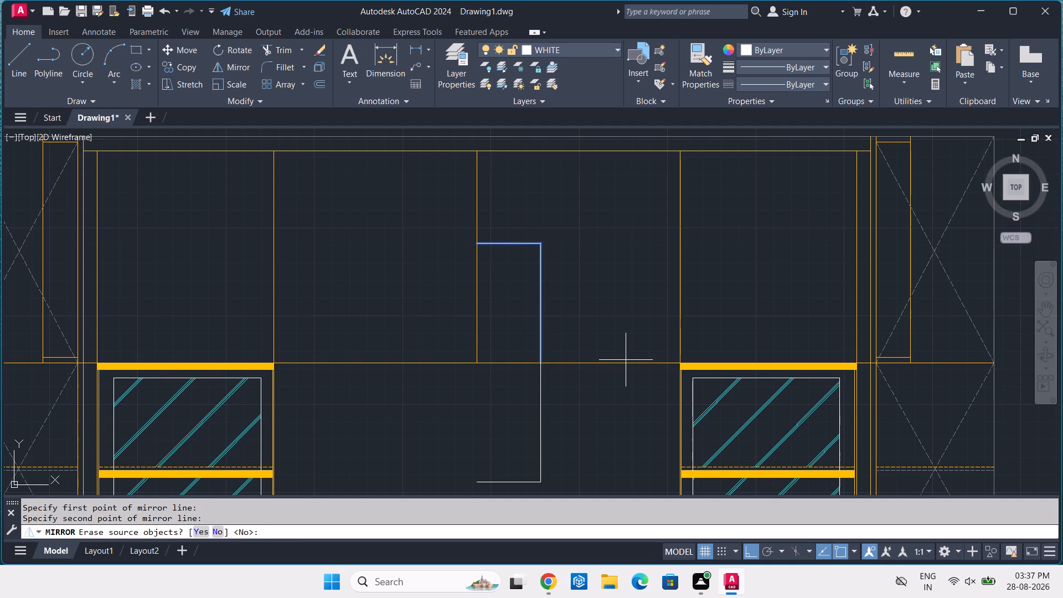
{"action": "key", "text": "Return"}
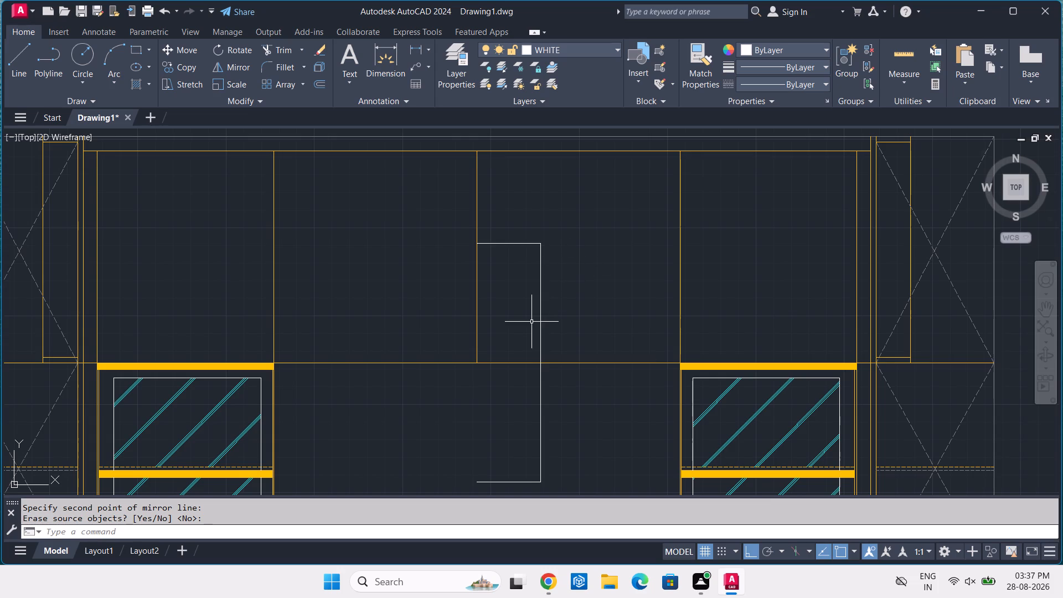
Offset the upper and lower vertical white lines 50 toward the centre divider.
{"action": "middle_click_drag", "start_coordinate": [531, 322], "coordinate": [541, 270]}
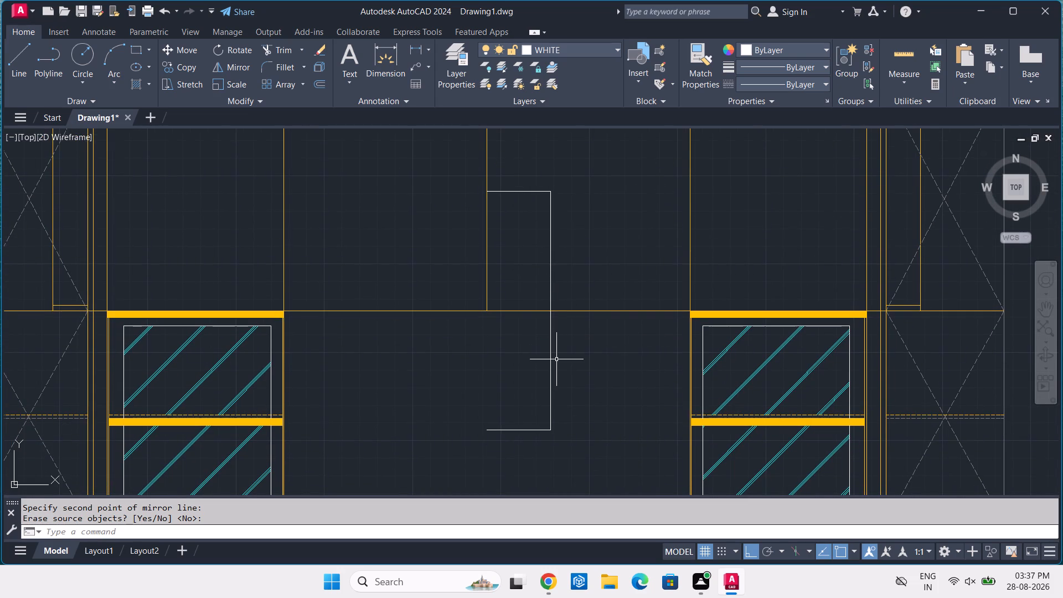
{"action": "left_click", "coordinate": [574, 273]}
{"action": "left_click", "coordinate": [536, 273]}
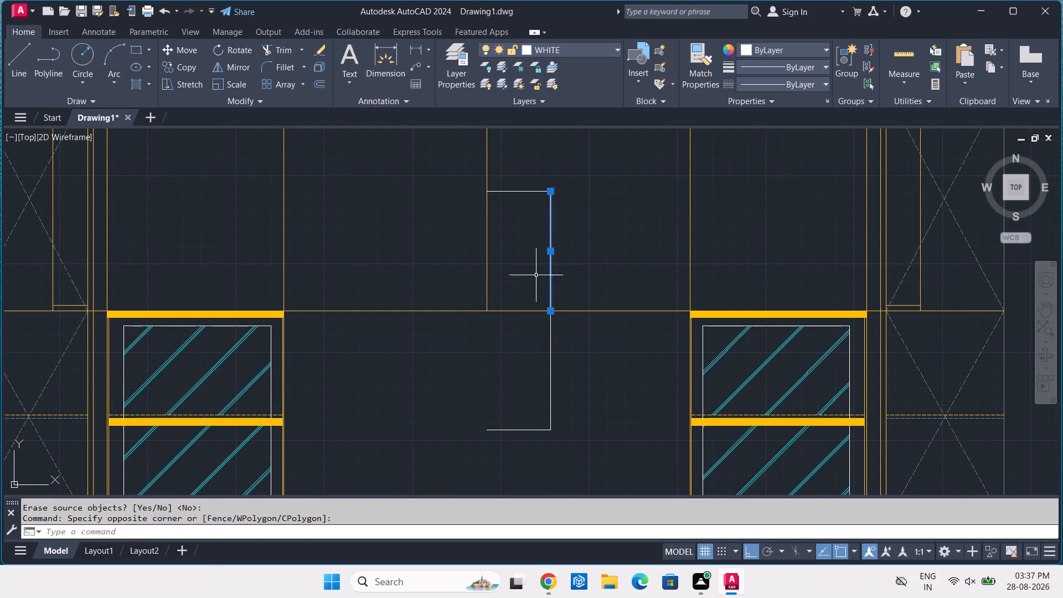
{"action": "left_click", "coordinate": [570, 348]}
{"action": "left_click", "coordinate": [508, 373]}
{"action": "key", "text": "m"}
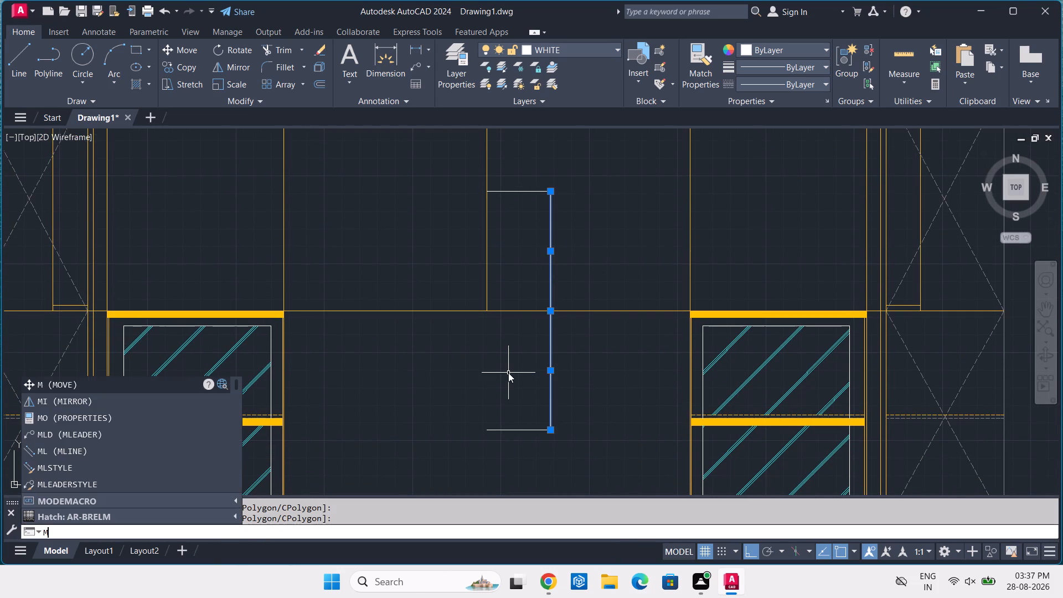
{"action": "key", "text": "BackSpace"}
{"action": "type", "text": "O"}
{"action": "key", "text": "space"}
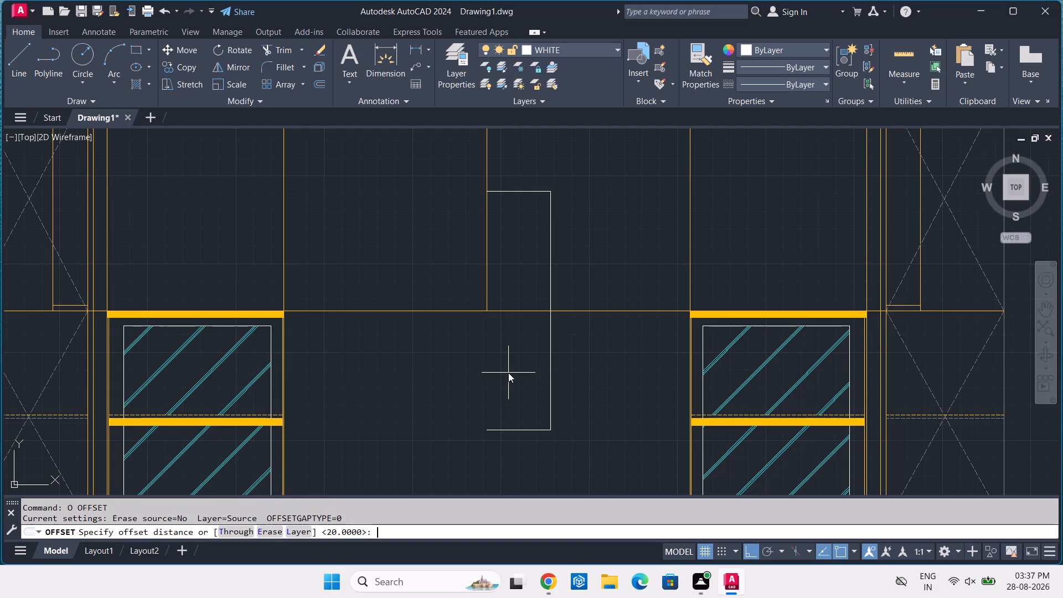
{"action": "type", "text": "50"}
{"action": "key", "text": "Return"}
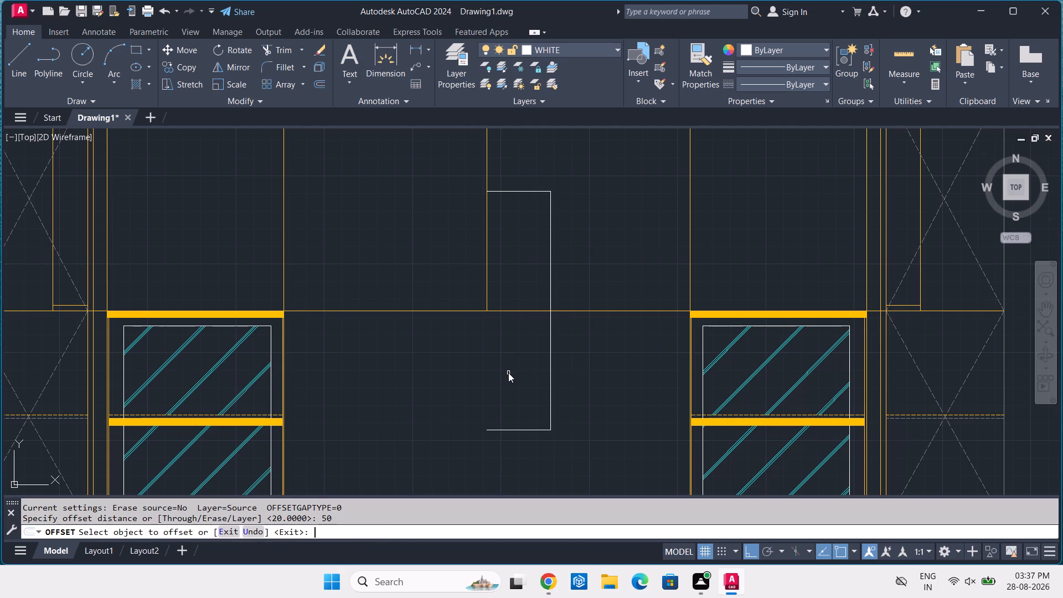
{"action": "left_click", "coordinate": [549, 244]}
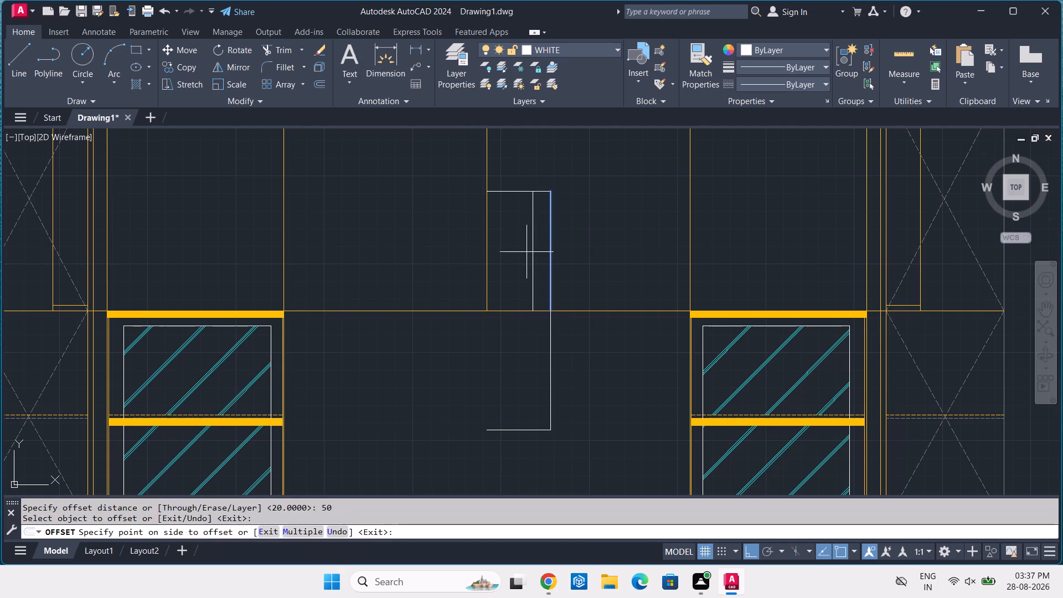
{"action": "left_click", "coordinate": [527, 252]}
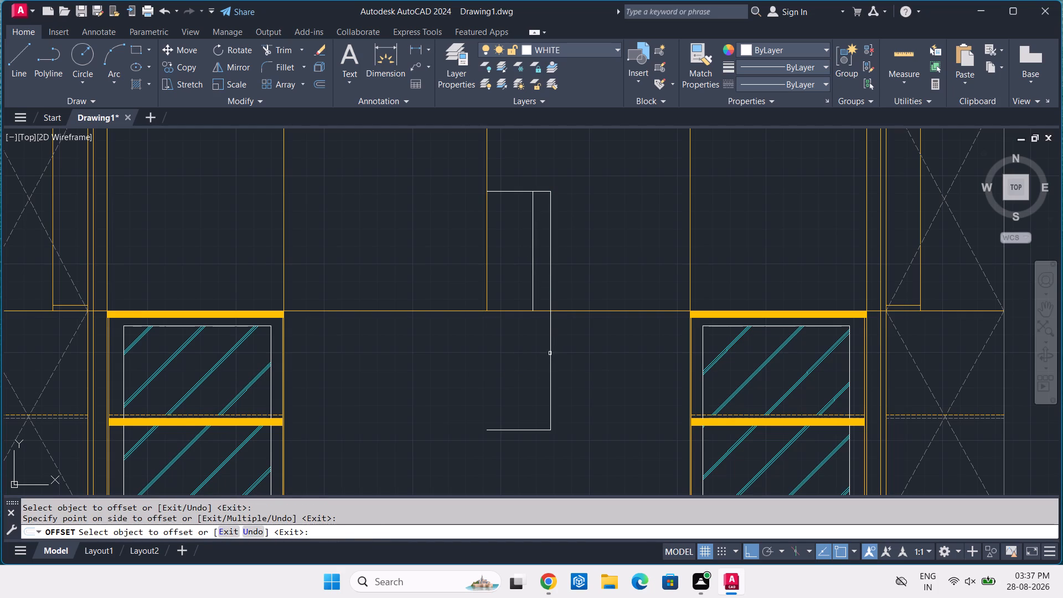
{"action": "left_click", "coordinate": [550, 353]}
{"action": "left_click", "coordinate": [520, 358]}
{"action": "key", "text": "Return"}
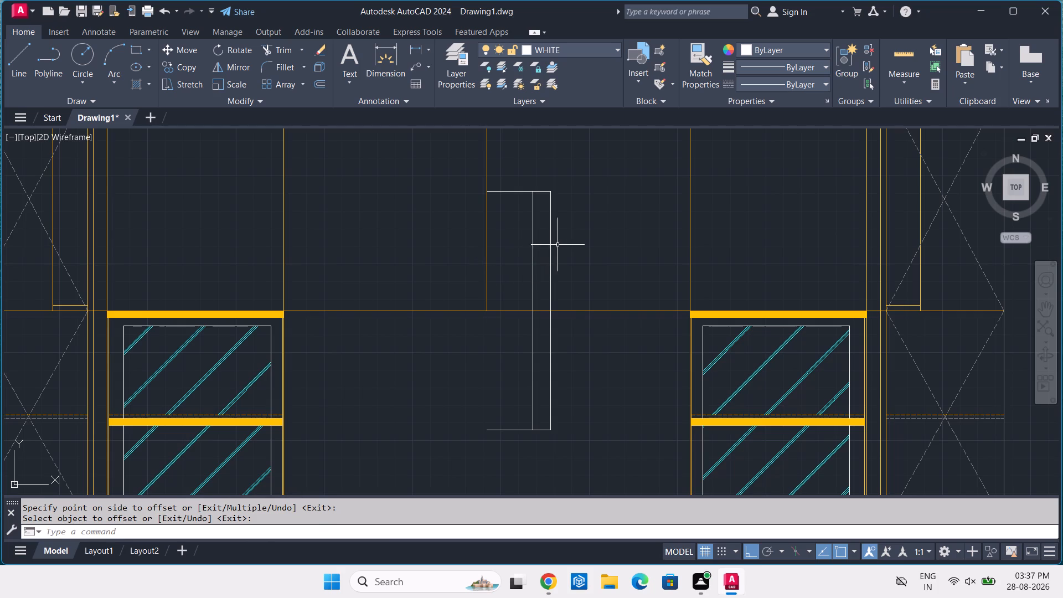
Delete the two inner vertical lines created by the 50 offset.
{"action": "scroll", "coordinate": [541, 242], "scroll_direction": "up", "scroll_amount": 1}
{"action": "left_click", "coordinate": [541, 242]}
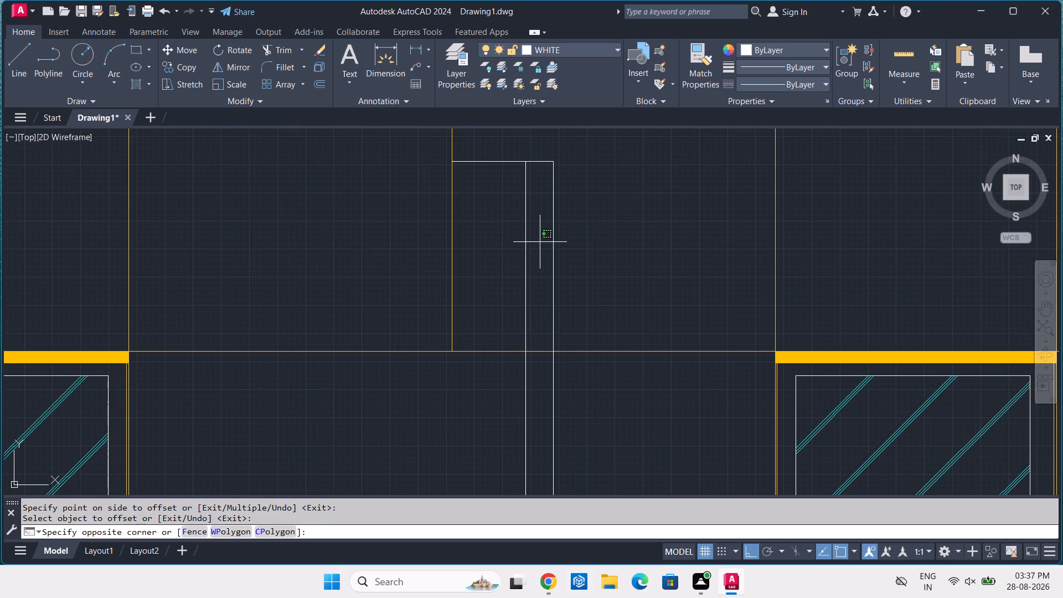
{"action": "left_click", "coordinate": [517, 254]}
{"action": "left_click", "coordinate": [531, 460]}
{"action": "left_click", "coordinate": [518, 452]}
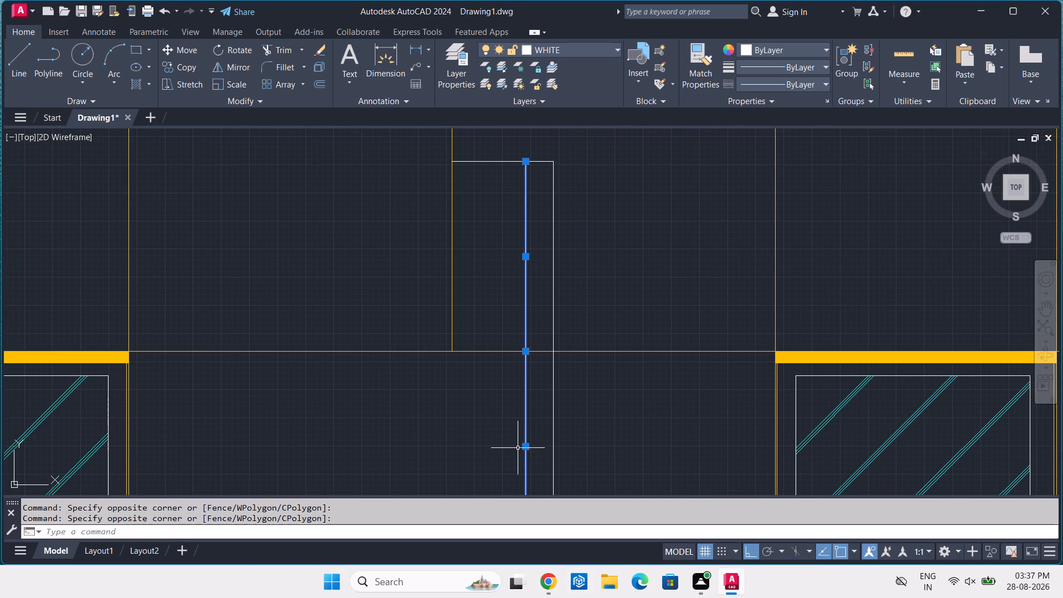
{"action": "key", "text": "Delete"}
Offset the upper and lower vertical white lines 35 toward the centre divider.
{"action": "type", "text": "O"}
{"action": "key", "text": "space"}
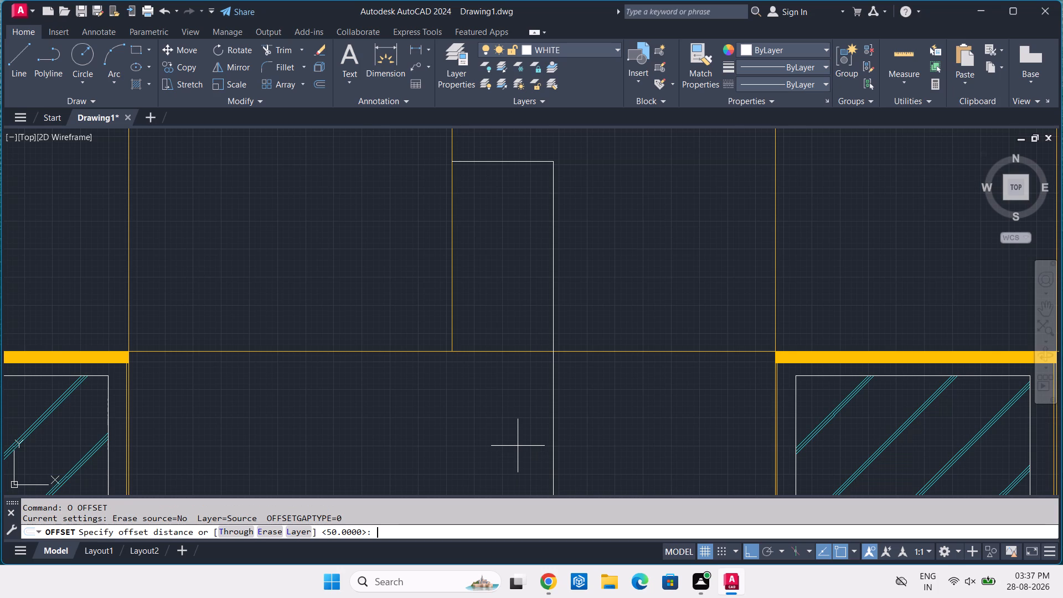
{"action": "type", "text": "35"}
{"action": "key", "text": "Return"}
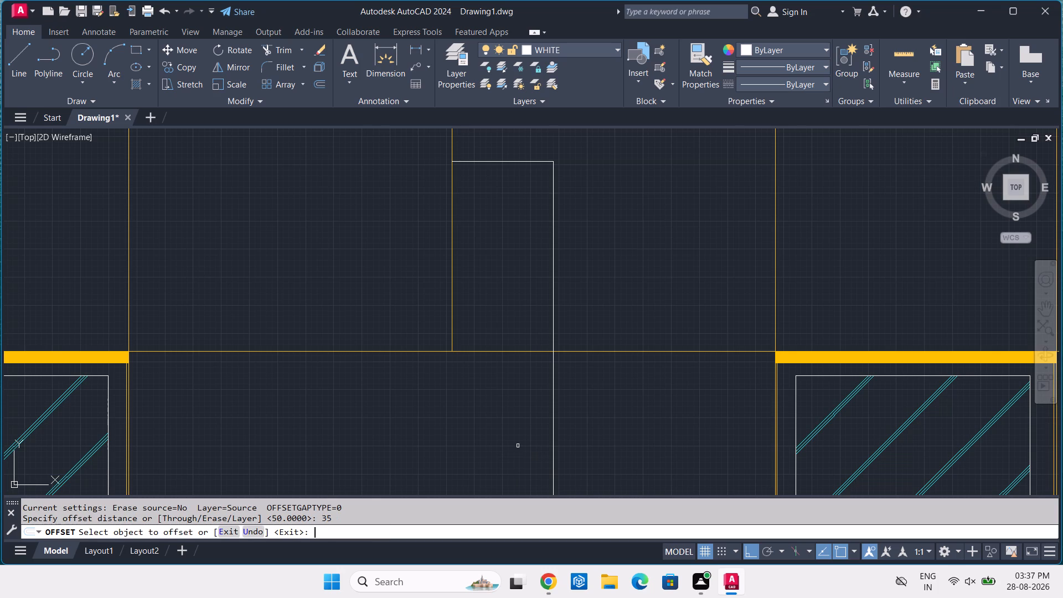
{"action": "left_click", "coordinate": [552, 227]}
{"action": "left_click", "coordinate": [517, 235]}
{"action": "scroll", "coordinate": [517, 246], "scroll_direction": "down", "scroll_amount": 1}
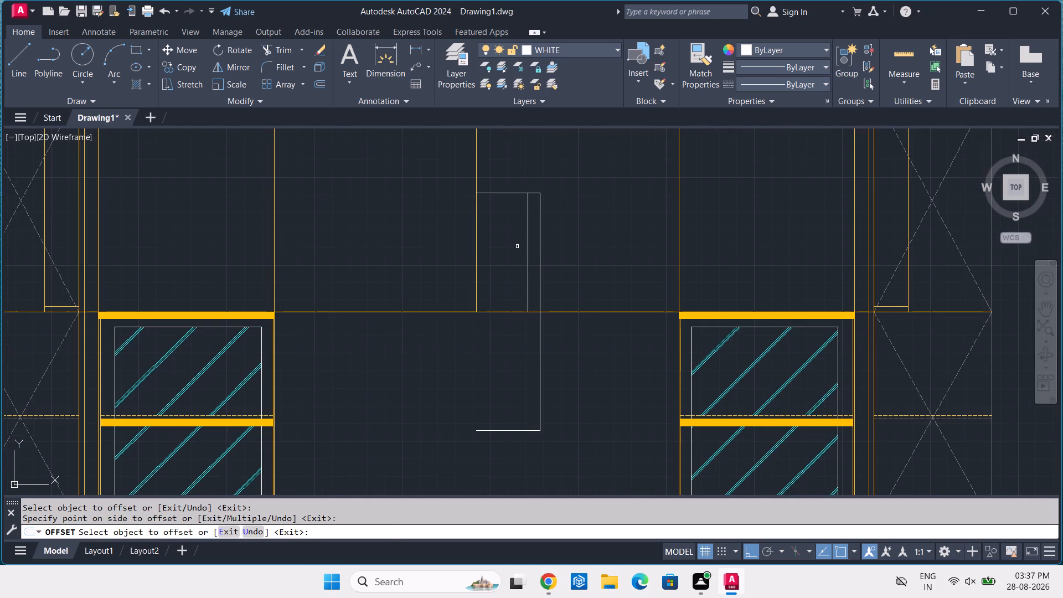
{"action": "left_click", "coordinate": [541, 343]}
{"action": "left_click", "coordinate": [510, 350]}
{"action": "key", "text": "Return"}
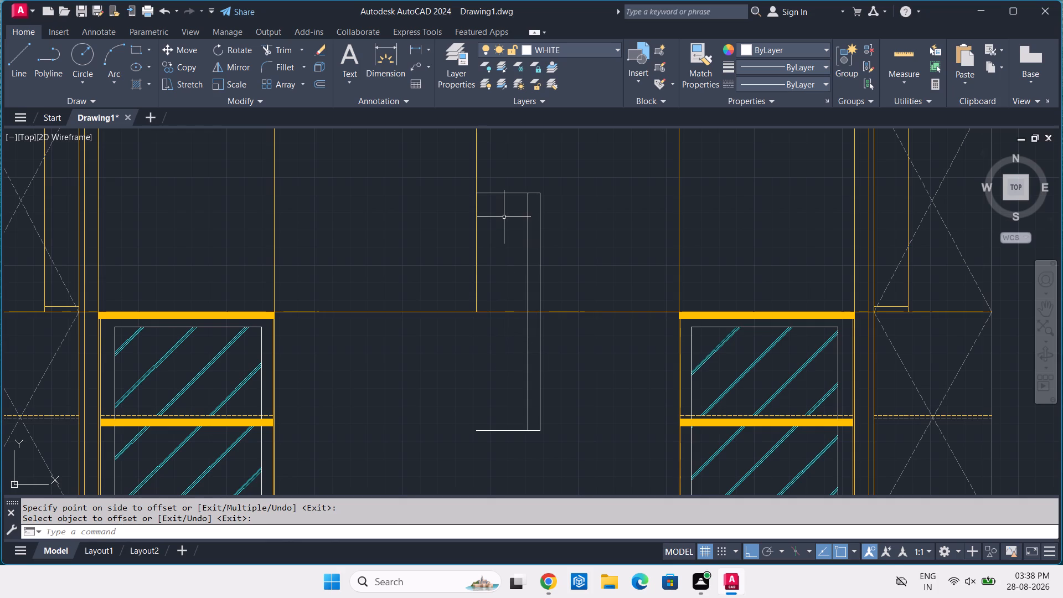
Draw a vertical line from the white outline's top line down to its bottom line, between the centre divider and the inner verticals.
{"action": "scroll", "coordinate": [504, 217], "scroll_direction": "down", "scroll_amount": 2}
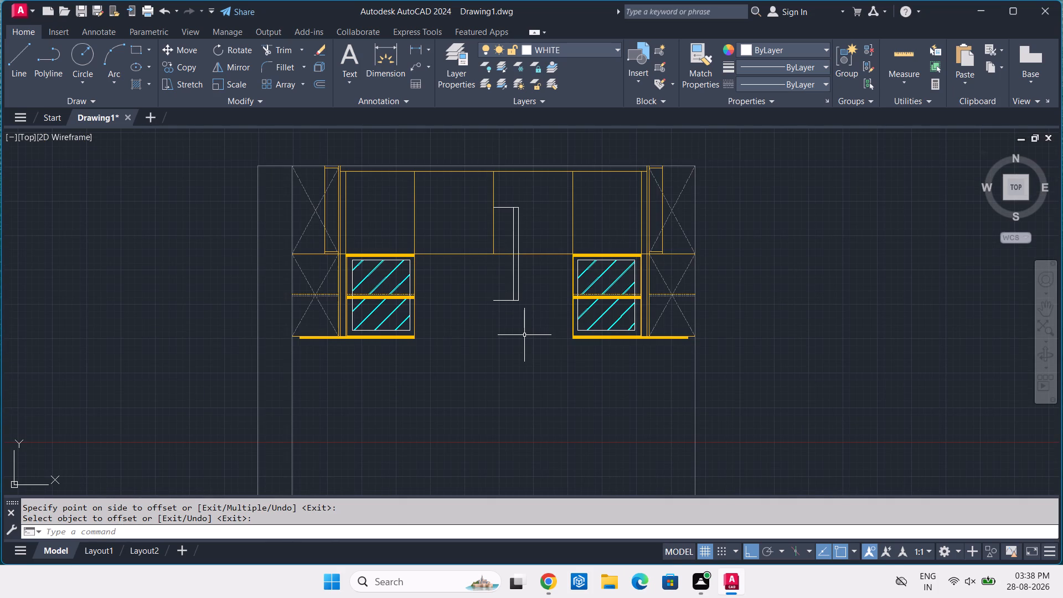
{"action": "type", "text": "L"}
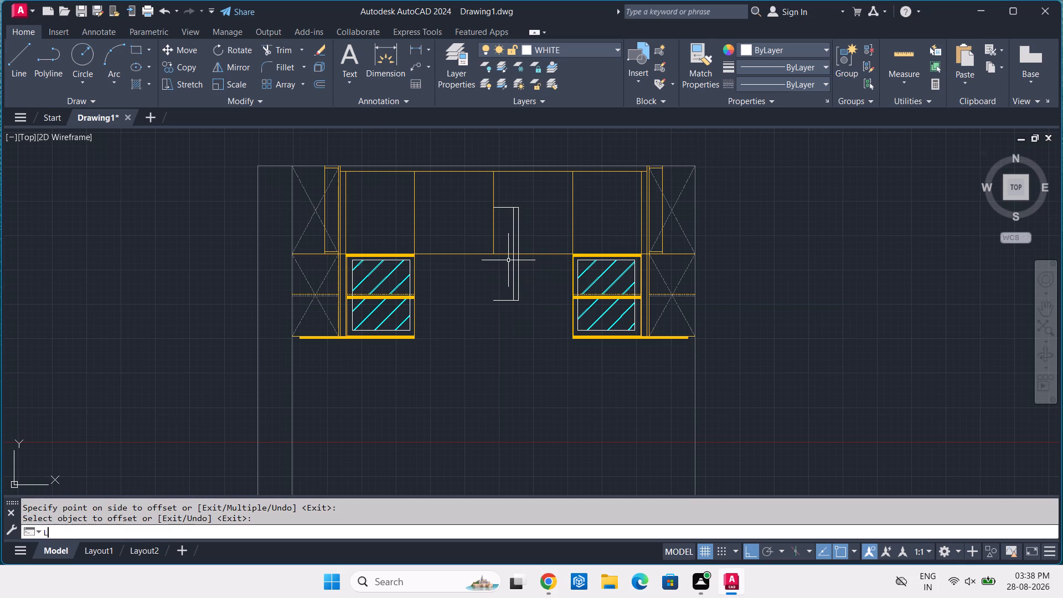
{"action": "key", "text": "space"}
{"action": "scroll", "coordinate": [495, 237], "scroll_direction": "up", "scroll_amount": 2}
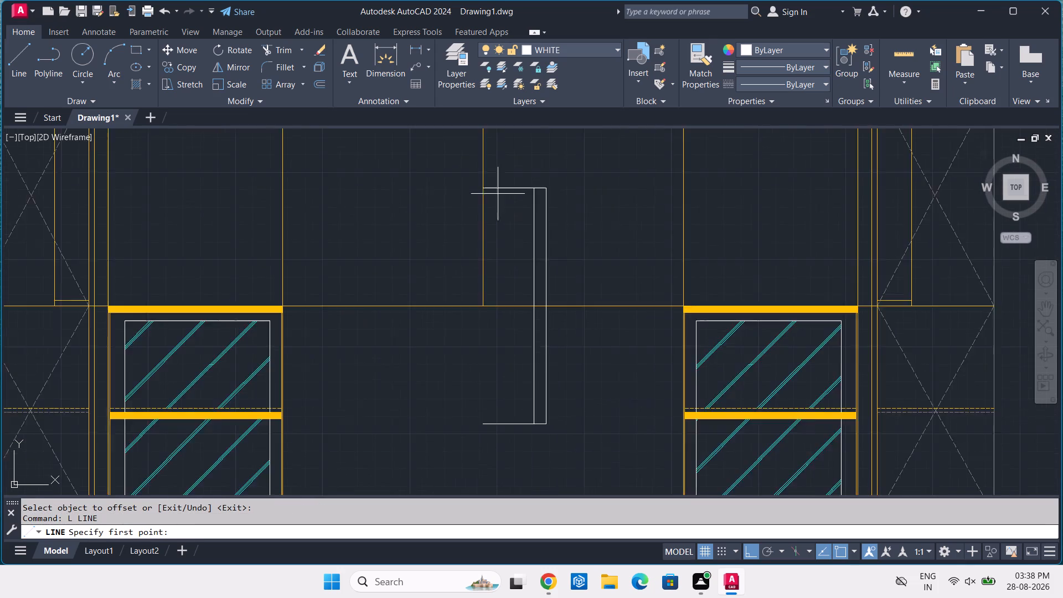
{"action": "scroll", "coordinate": [498, 194], "scroll_direction": "up", "scroll_amount": 1}
{"action": "left_click", "coordinate": [499, 184]}
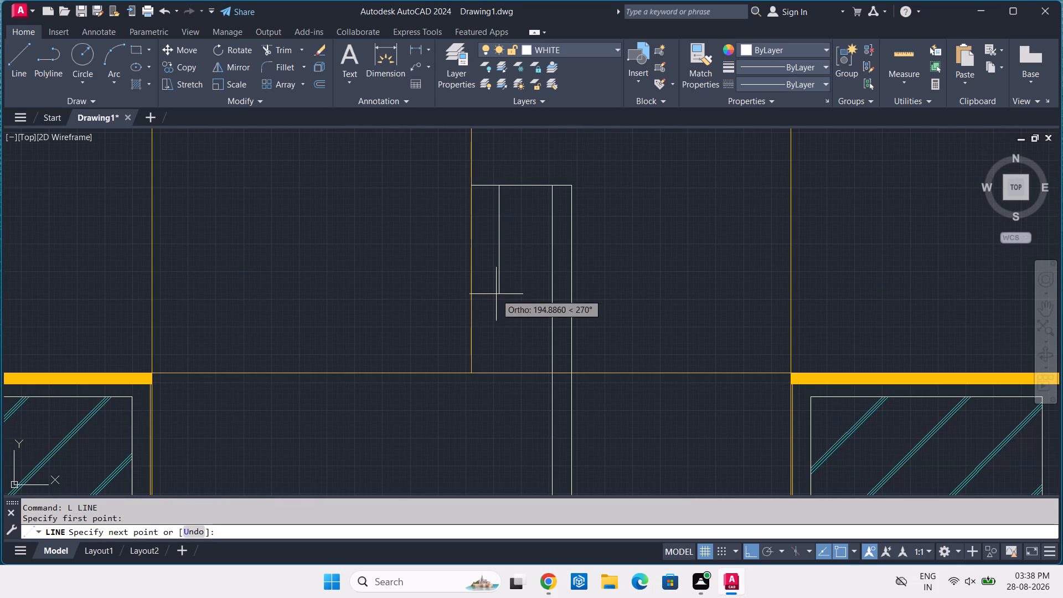
{"action": "scroll", "coordinate": [496, 296], "scroll_direction": "down", "scroll_amount": 2}
{"action": "scroll", "coordinate": [491, 405], "scroll_direction": "up", "scroll_amount": 2}
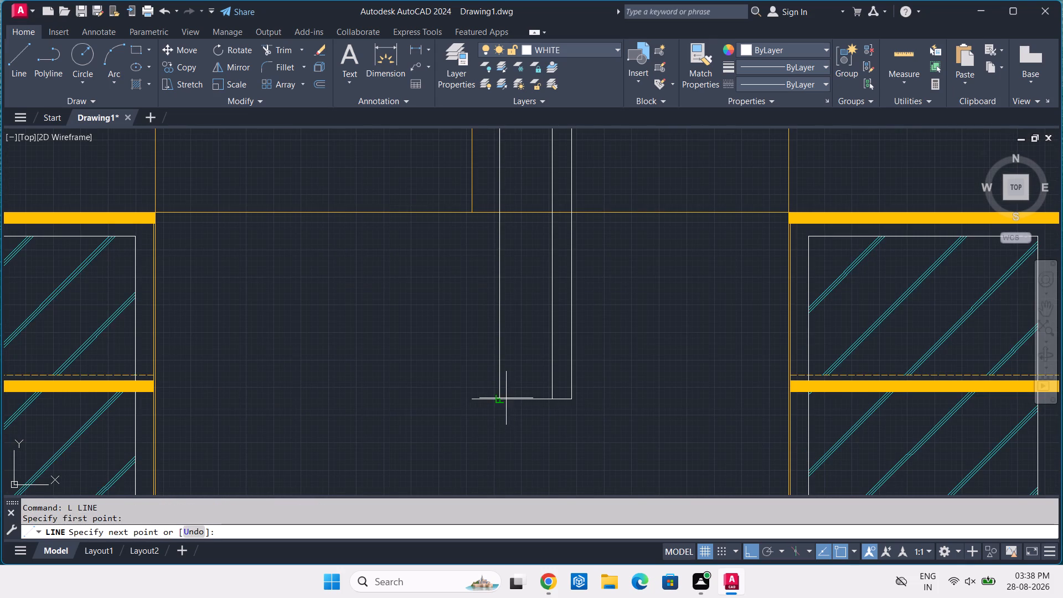
{"action": "left_click", "coordinate": [497, 398]}
{"action": "key", "text": "Return"}
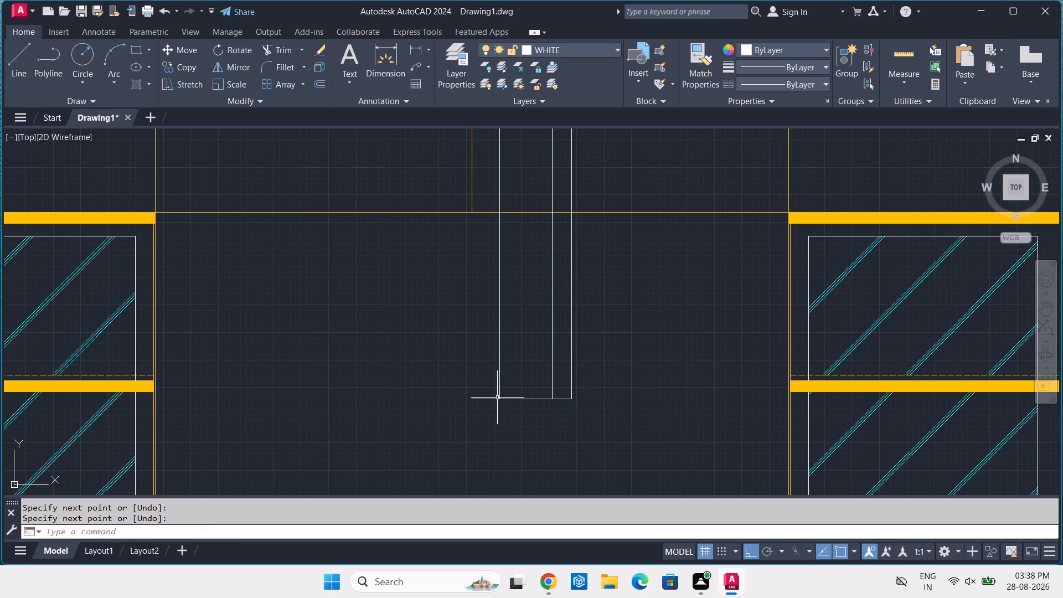
Trim the ends of the white bottom and top lines that extend past the new vertical line on the divider side.
{"action": "type", "text": "TR"}
{"action": "key", "text": "space"}
{"action": "left_click", "coordinate": [474, 394]}
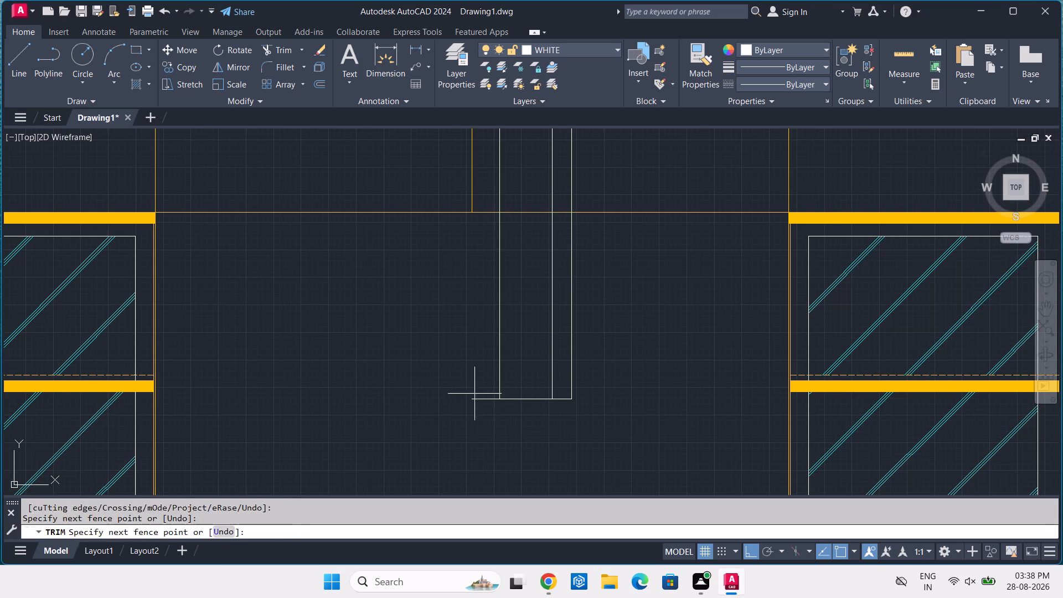
{"action": "left_click", "coordinate": [485, 428]}
{"action": "scroll", "coordinate": [486, 425], "scroll_direction": "down", "scroll_amount": 2}
{"action": "scroll", "coordinate": [494, 231], "scroll_direction": "up", "scroll_amount": 2}
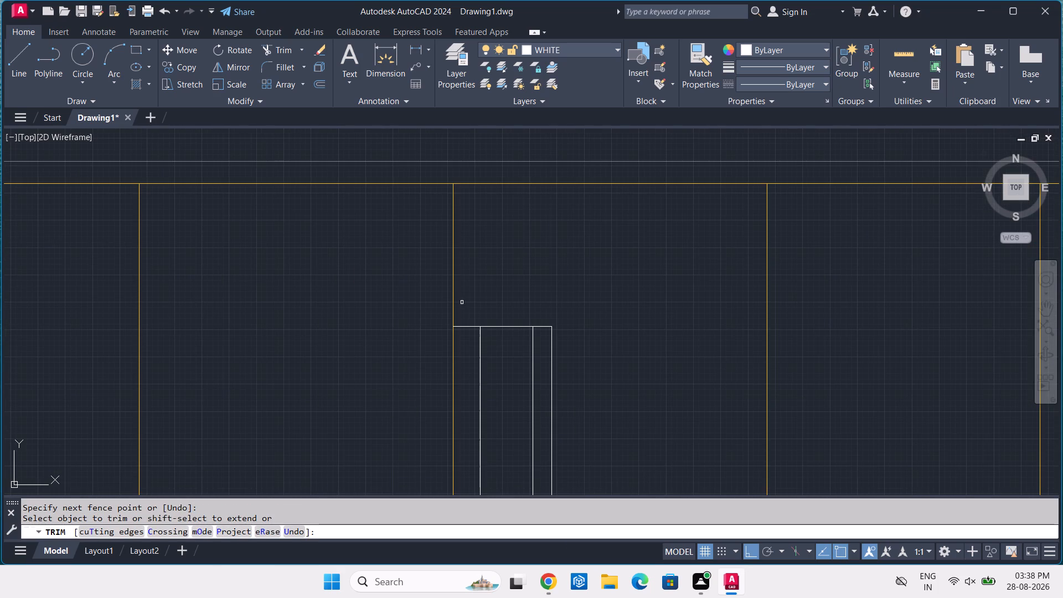
{"action": "left_click", "coordinate": [463, 317]}
{"action": "left_click", "coordinate": [473, 360]}
{"action": "key", "text": "Return"}
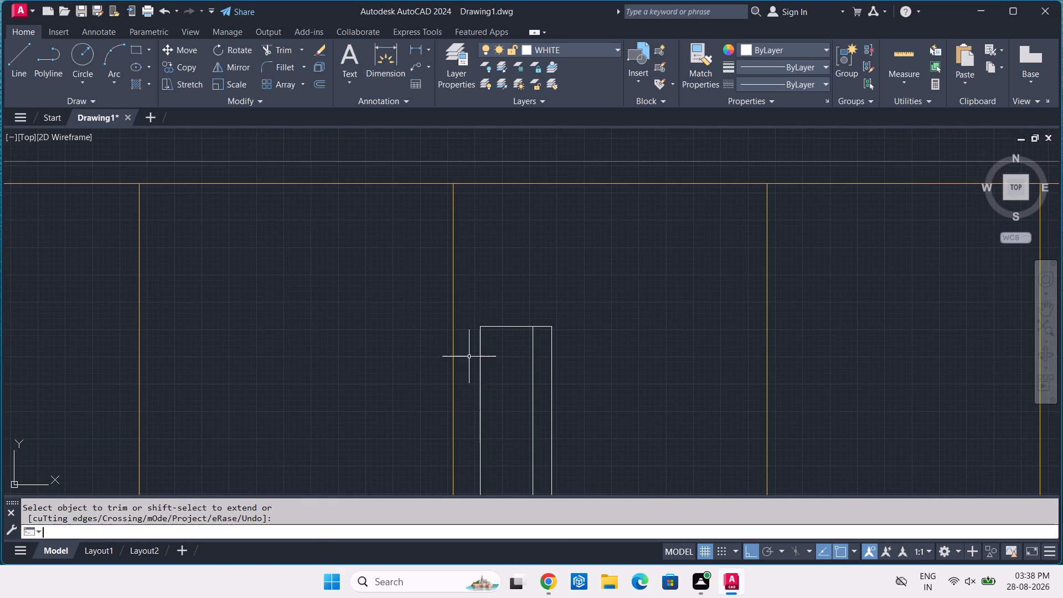
Delete the vertical line that served as the trimming edge.
{"action": "scroll", "coordinate": [469, 357], "scroll_direction": "down", "scroll_amount": 1}
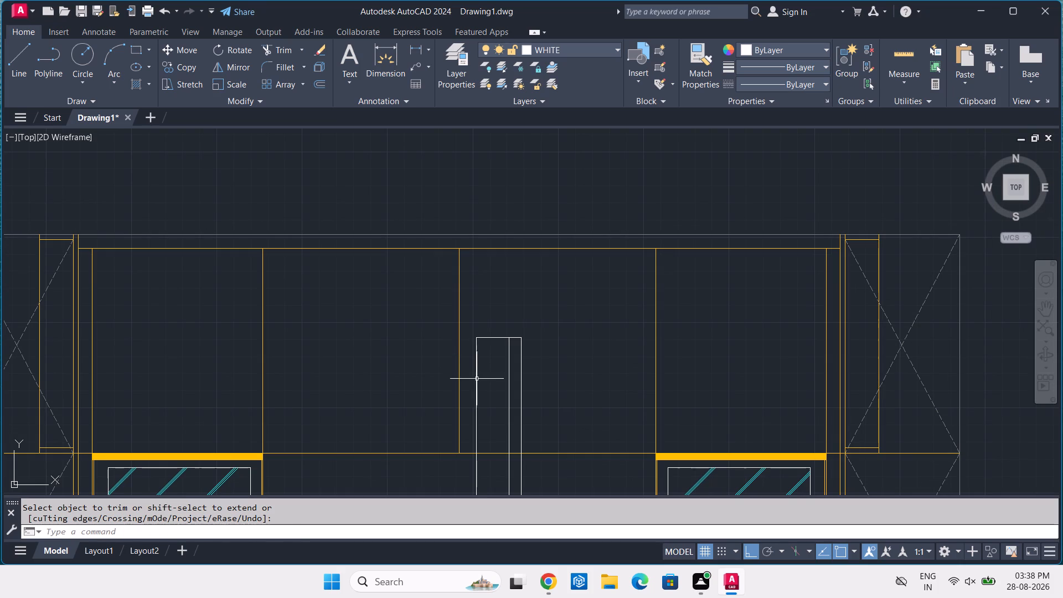
{"action": "left_click", "coordinate": [479, 383]}
{"action": "left_click", "coordinate": [465, 393]}
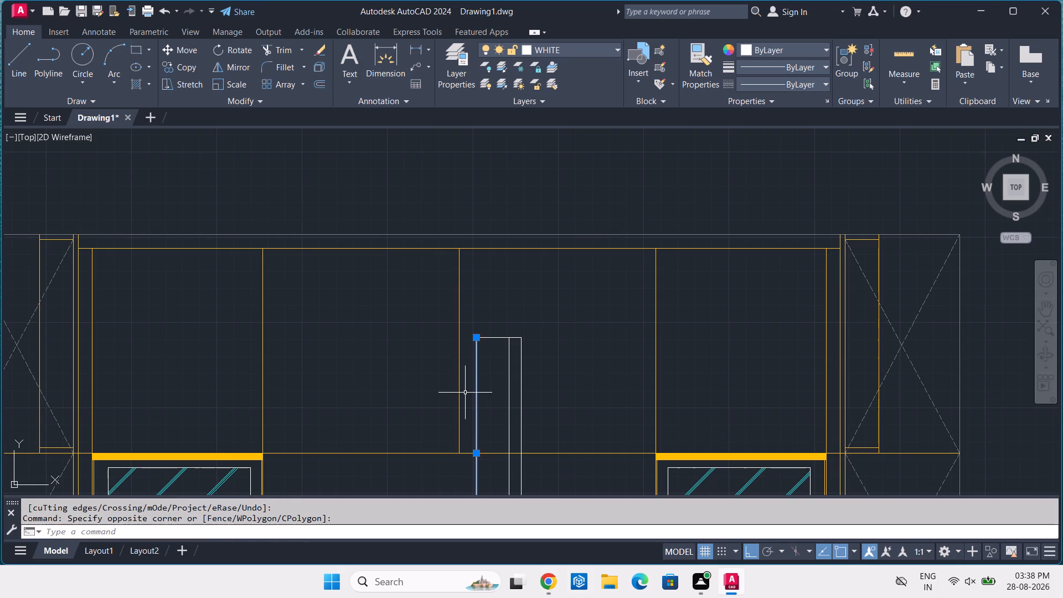
{"action": "key", "text": "Delete"}
Move the whole white outline horizontally so the trimmed end of its top line meets the centre divider.
{"action": "scroll", "coordinate": [462, 390], "scroll_direction": "down", "scroll_amount": 2}
{"action": "left_click", "coordinate": [499, 368]}
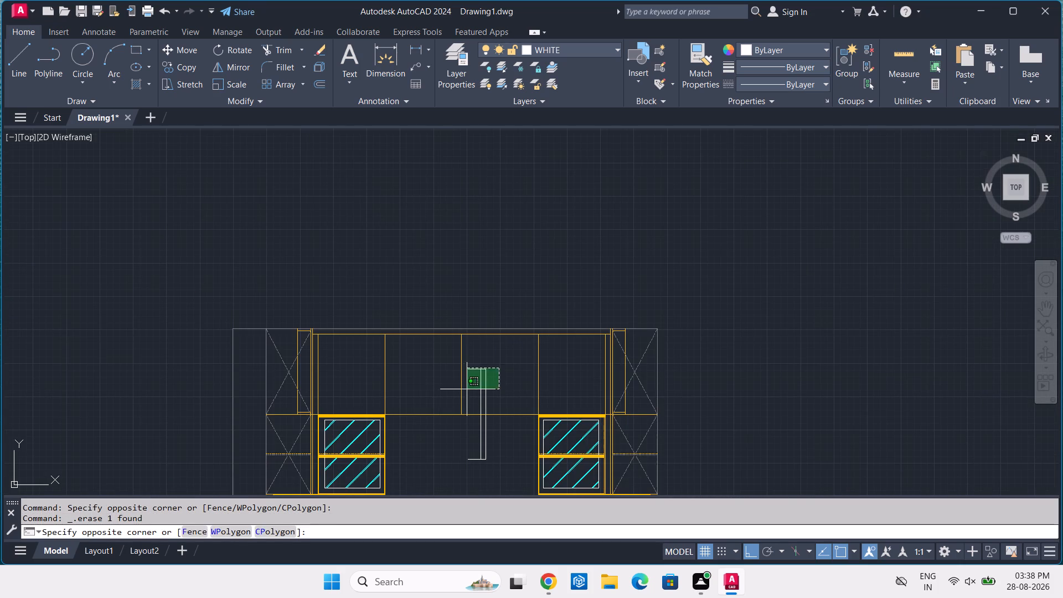
{"action": "left_click", "coordinate": [467, 389]}
{"action": "left_click", "coordinate": [494, 426]}
{"action": "left_click", "coordinate": [450, 462]}
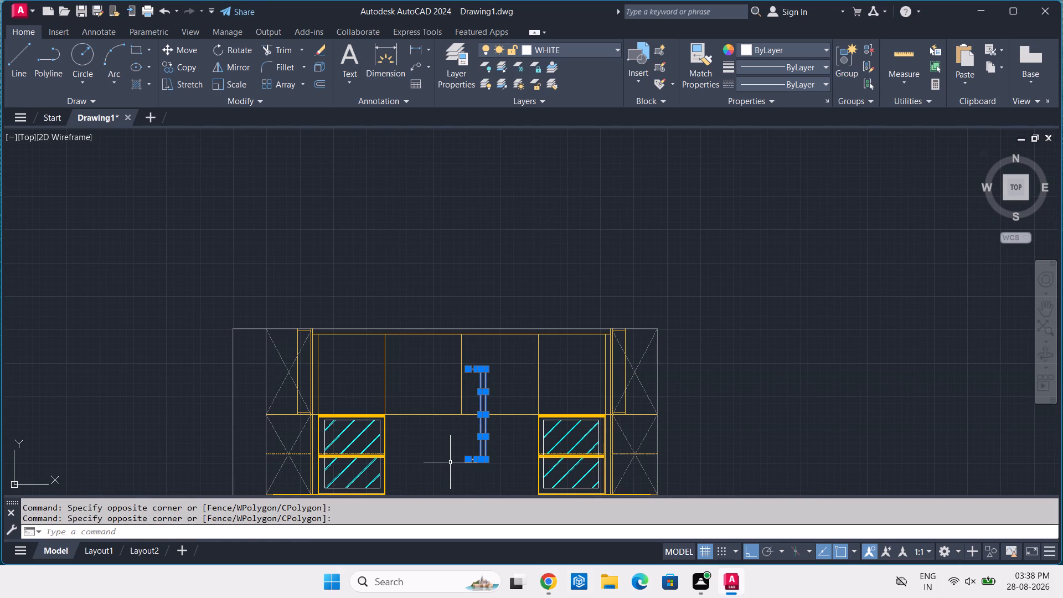
{"action": "type", "text": "M"}
{"action": "key", "text": "space"}
{"action": "scroll", "coordinate": [465, 372], "scroll_direction": "up", "scroll_amount": 3}
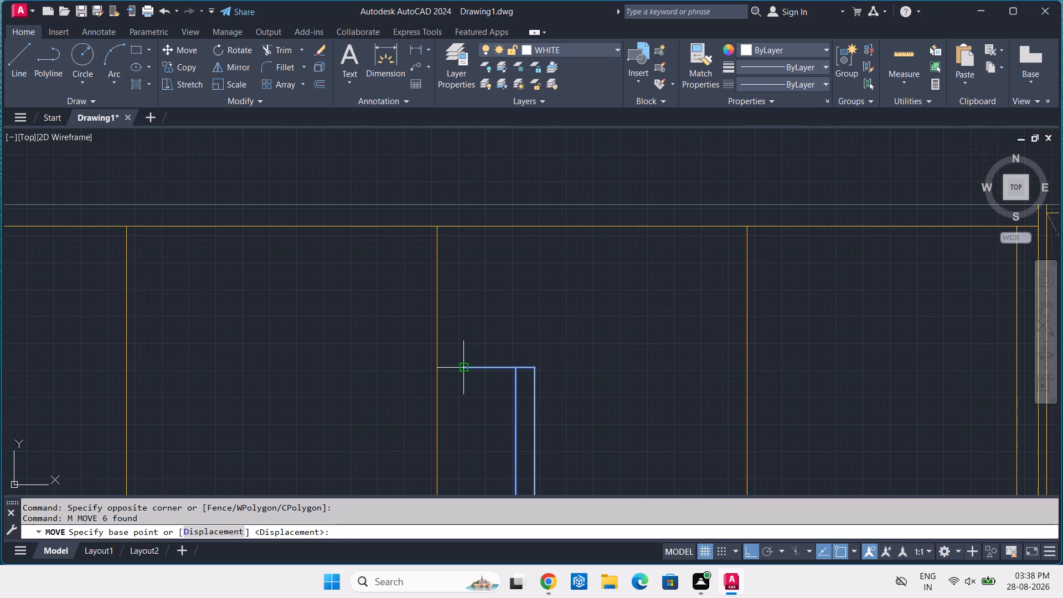
{"action": "left_click", "coordinate": [465, 370]}
{"action": "left_click", "coordinate": [437, 369]}
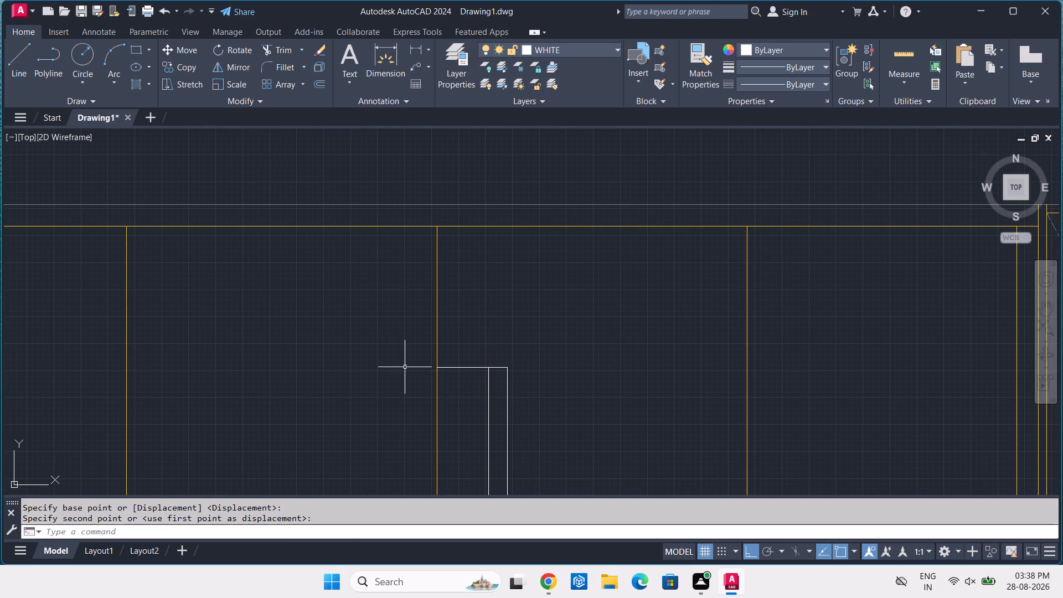
Move both inner vertical line segments of the white outline 5 units away from the centre divider, toward its outer vertical.
{"action": "scroll", "coordinate": [402, 365], "scroll_direction": "down", "scroll_amount": 2}
{"action": "middle_click_drag", "start_coordinate": [484, 365], "coordinate": [497, 336]}
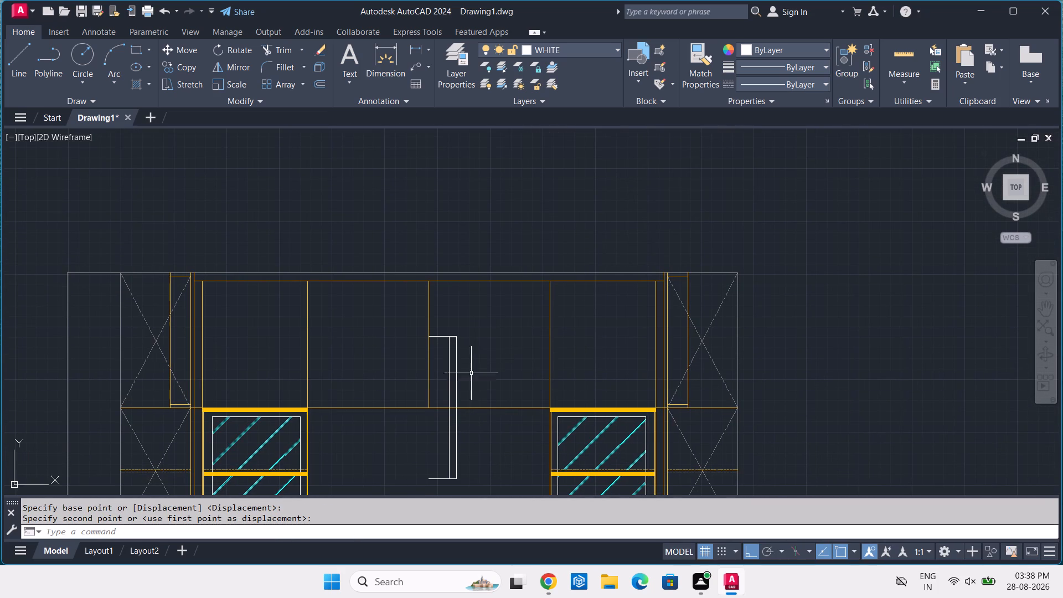
{"action": "middle_click_drag", "start_coordinate": [436, 429], "coordinate": [459, 397]}
{"action": "scroll", "coordinate": [469, 329], "scroll_direction": "up", "scroll_amount": 3}
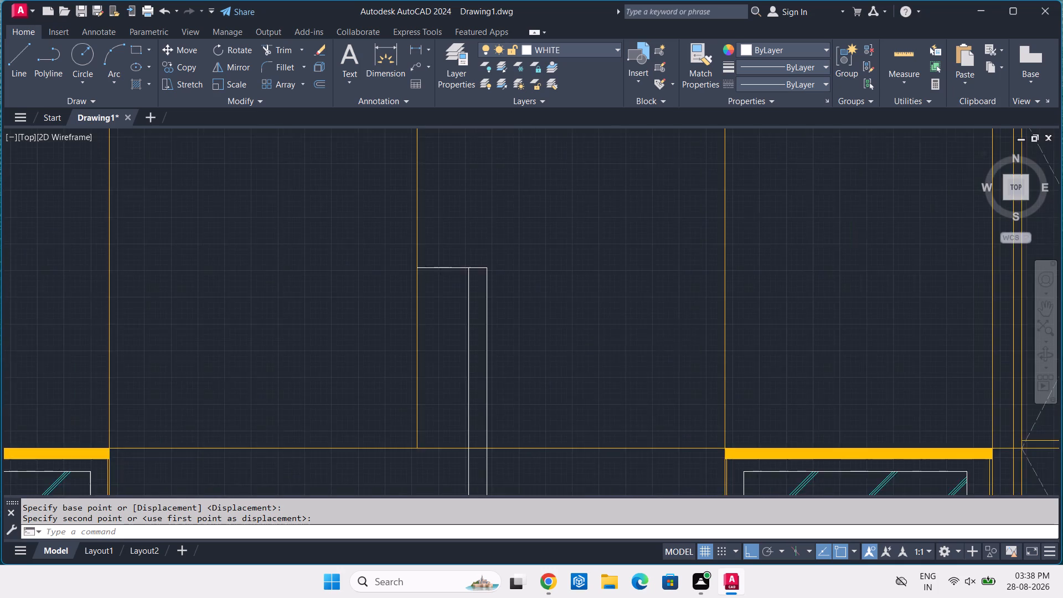
{"action": "left_click", "coordinate": [476, 303]}
{"action": "left_click", "coordinate": [434, 315]}
{"action": "scroll", "coordinate": [434, 315], "scroll_direction": "down", "scroll_amount": 2}
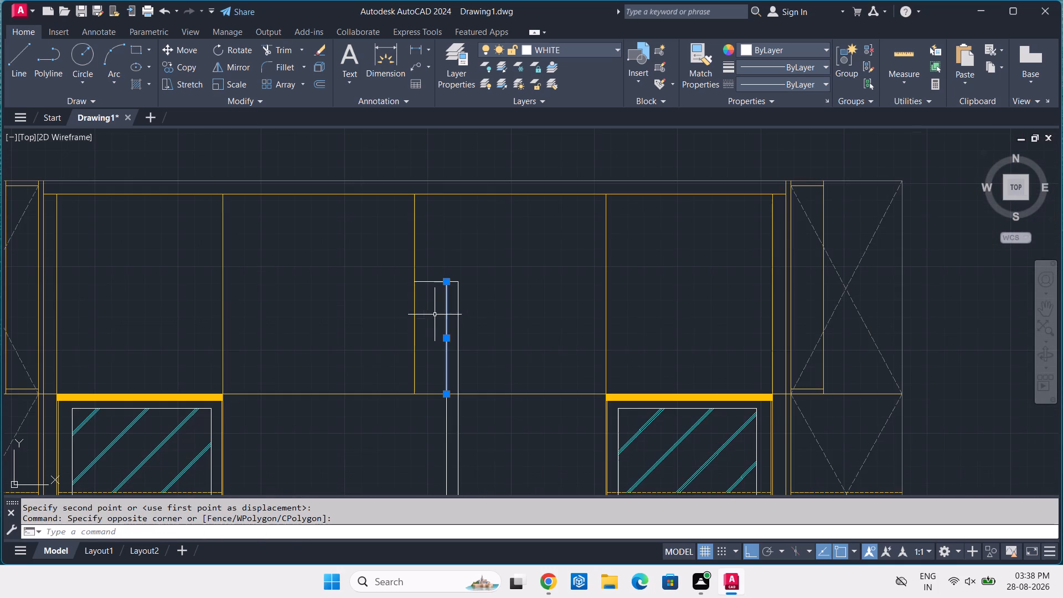
{"action": "middle_click_drag", "start_coordinate": [455, 432], "coordinate": [470, 395]}
{"action": "left_click", "coordinate": [460, 397]}
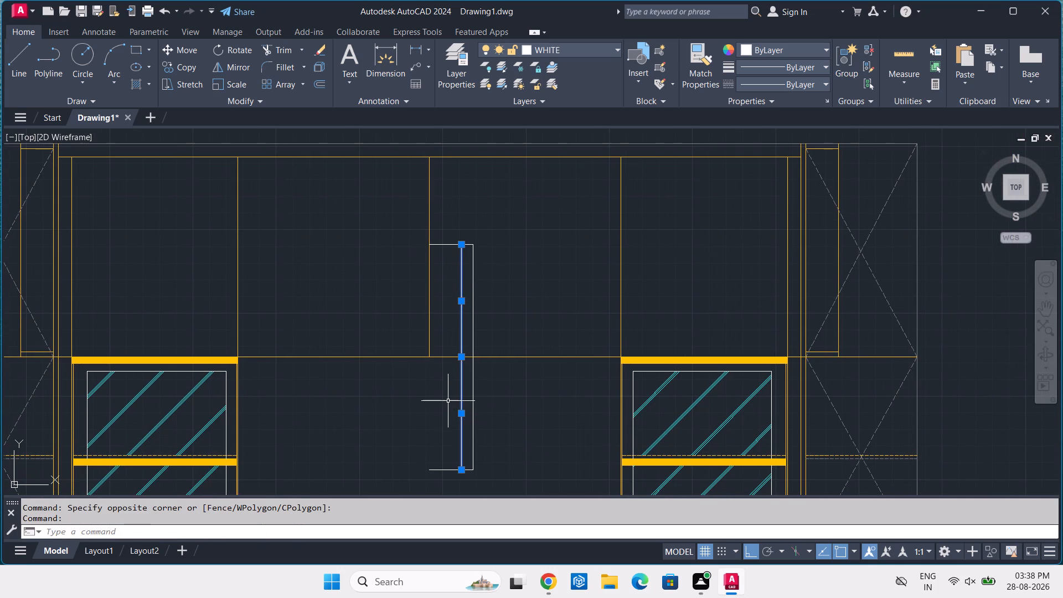
{"action": "type", "text": "M"}
{"action": "key", "text": "space"}
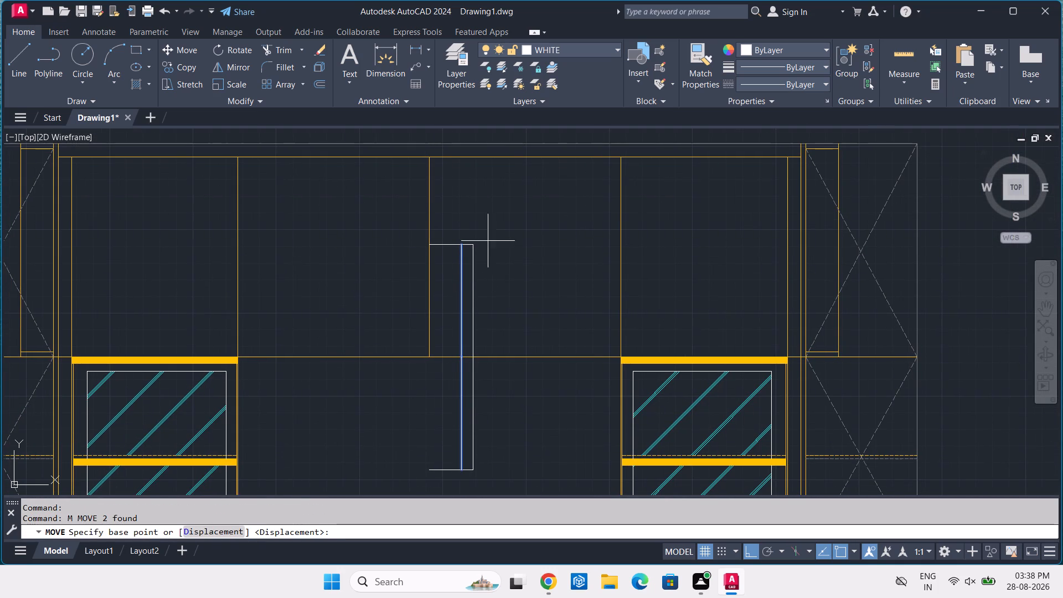
{"action": "scroll", "coordinate": [459, 219], "scroll_direction": "up", "scroll_amount": 2}
{"action": "scroll", "coordinate": [458, 296], "scroll_direction": "up", "scroll_amount": 2}
{"action": "left_click", "coordinate": [450, 266]}
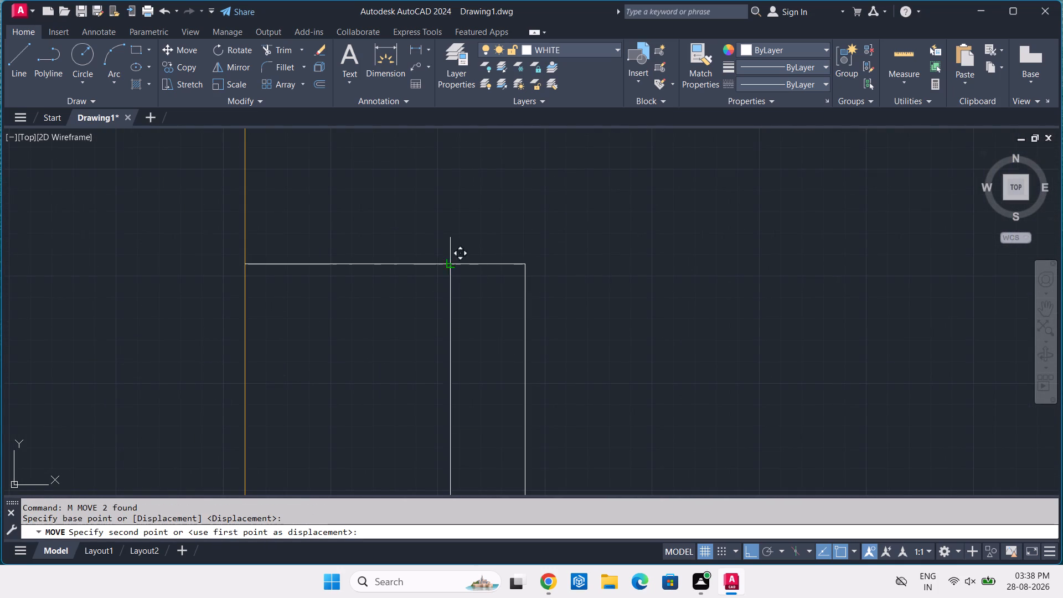
{"action": "key", "text": "5"}
{"action": "key", "text": "Return"}
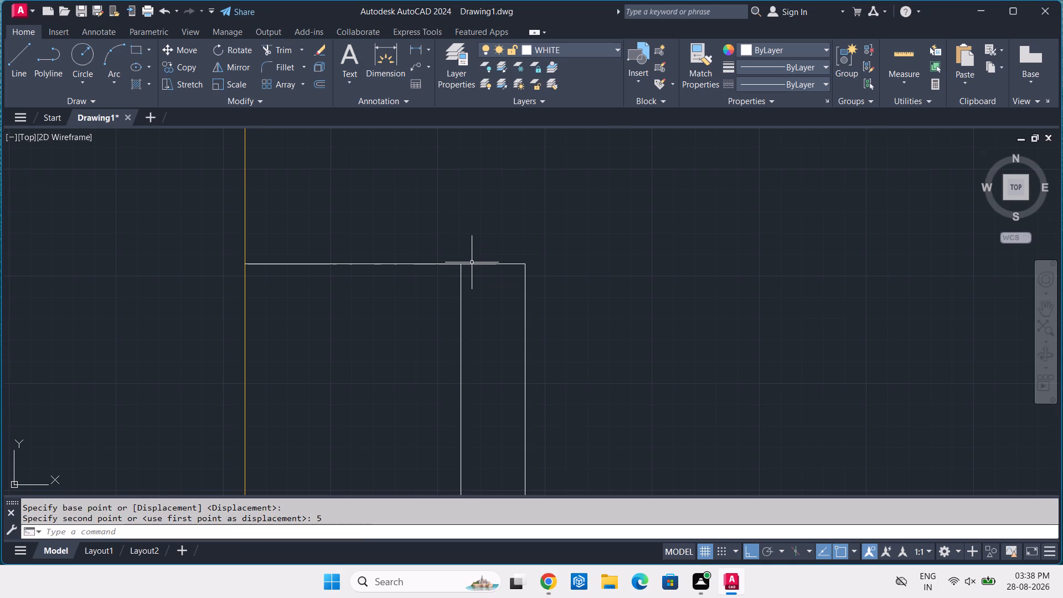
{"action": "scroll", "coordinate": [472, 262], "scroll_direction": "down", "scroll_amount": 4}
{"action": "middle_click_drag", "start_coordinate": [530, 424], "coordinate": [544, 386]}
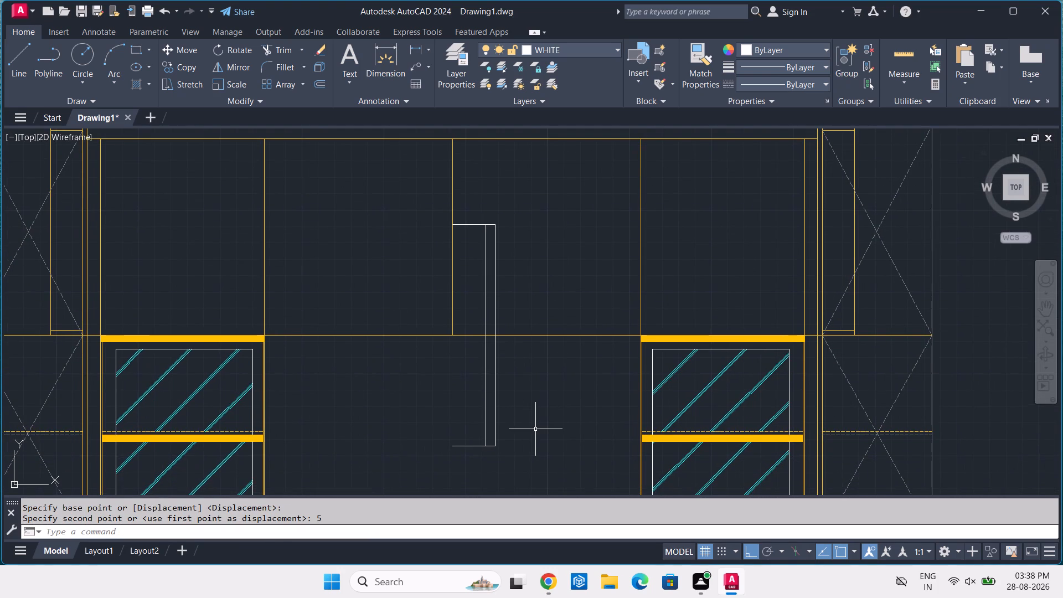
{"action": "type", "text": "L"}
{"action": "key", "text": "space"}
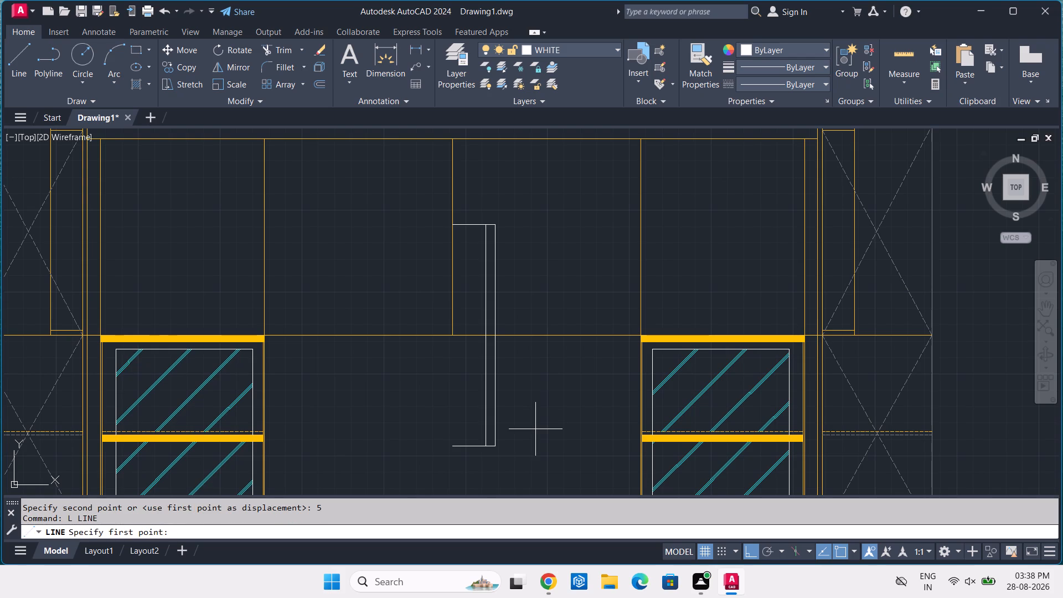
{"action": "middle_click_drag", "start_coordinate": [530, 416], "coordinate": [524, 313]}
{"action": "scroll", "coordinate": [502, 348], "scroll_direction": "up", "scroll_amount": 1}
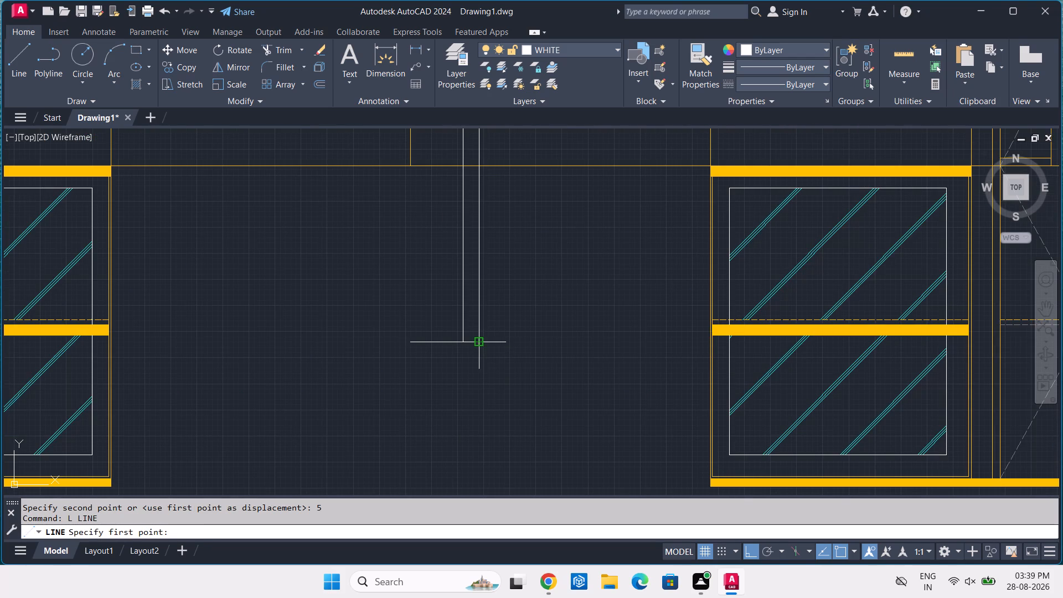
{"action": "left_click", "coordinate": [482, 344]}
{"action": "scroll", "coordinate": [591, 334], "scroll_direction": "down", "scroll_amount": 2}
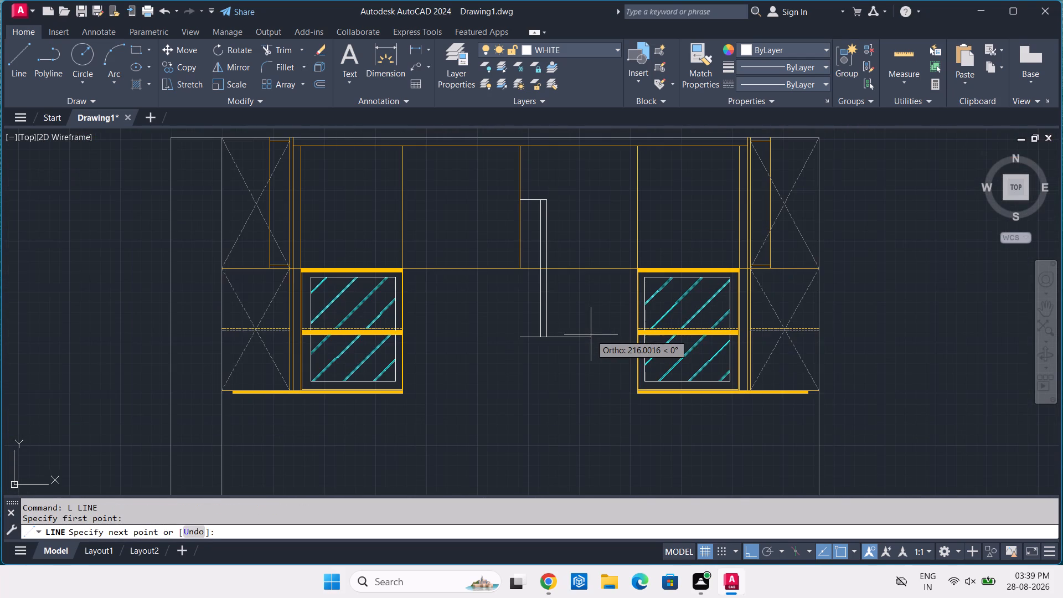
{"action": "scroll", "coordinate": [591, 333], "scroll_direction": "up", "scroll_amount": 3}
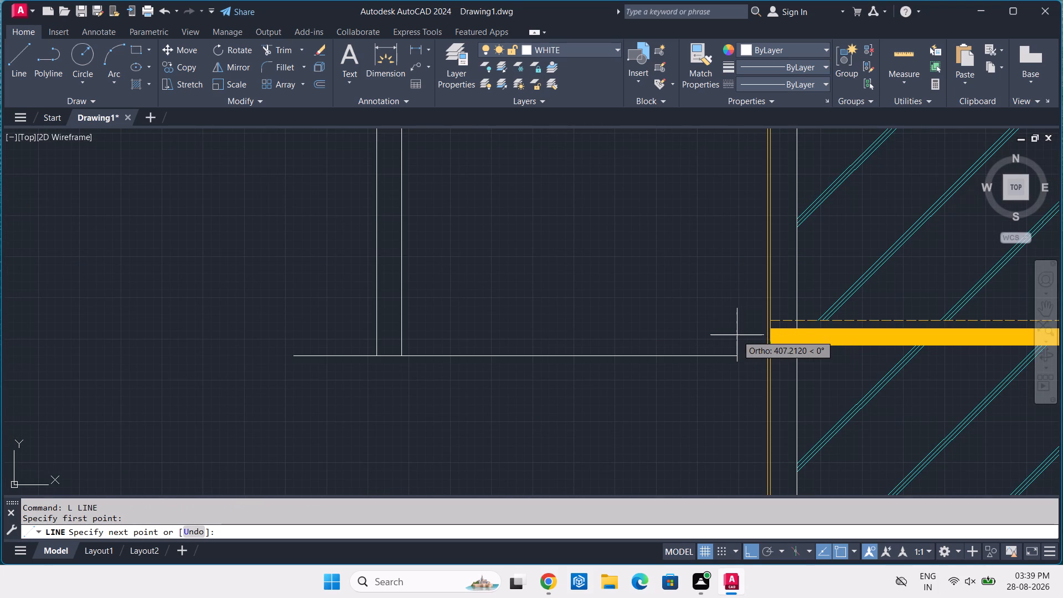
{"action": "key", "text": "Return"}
Draw connected horizontal guide lines from the right-hand shelf unit's side, just above its middle shelf, across the white outline to above its bottom line's free end.
{"action": "key", "text": "Return"}
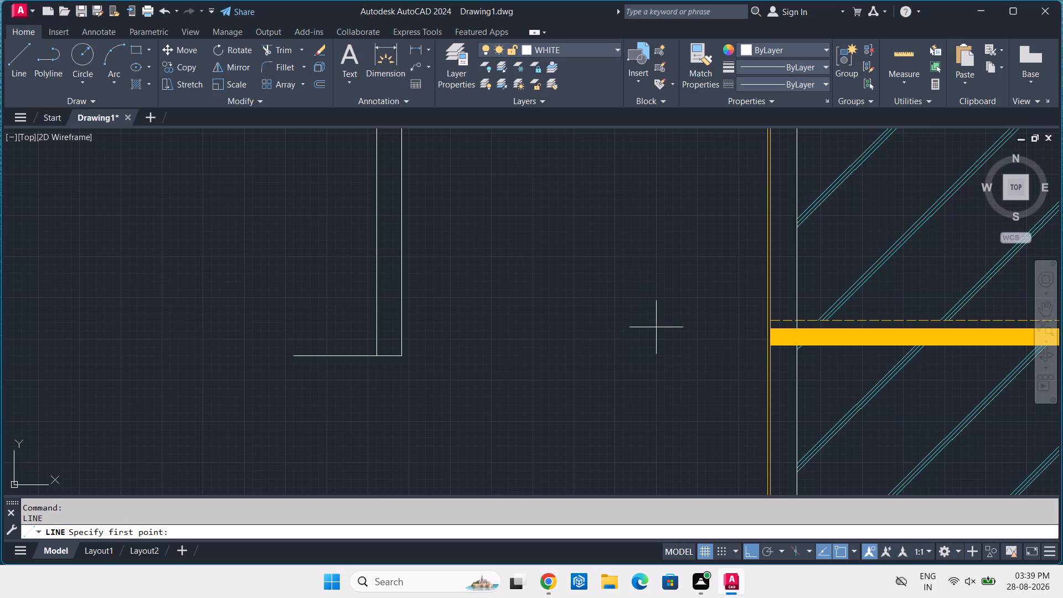
{"action": "scroll", "coordinate": [718, 328], "scroll_direction": "up", "scroll_amount": 2}
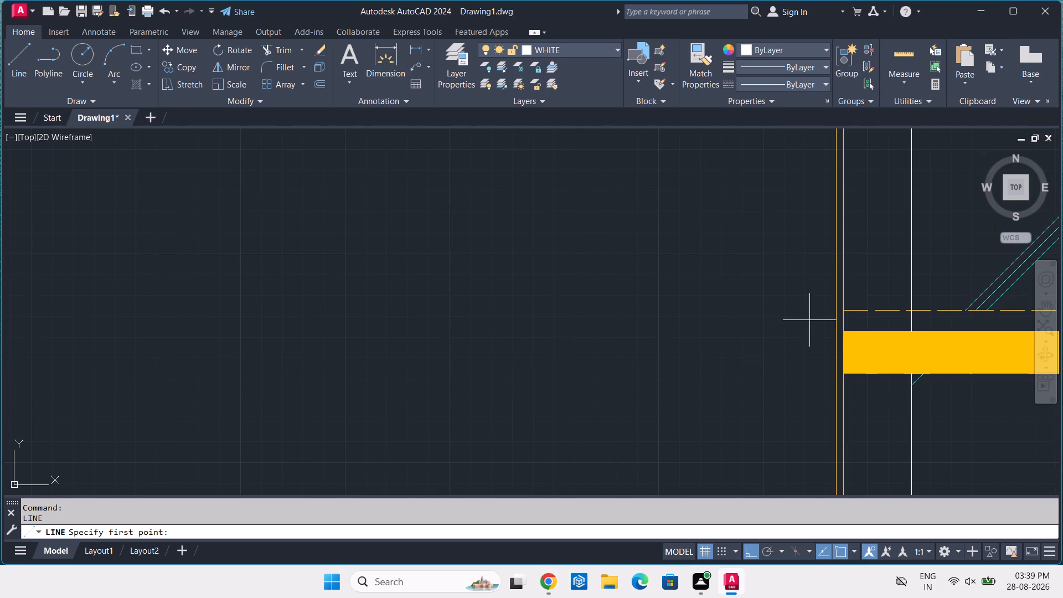
{"action": "left_click", "coordinate": [834, 322]}
{"action": "scroll", "coordinate": [582, 339], "scroll_direction": "down", "scroll_amount": 2}
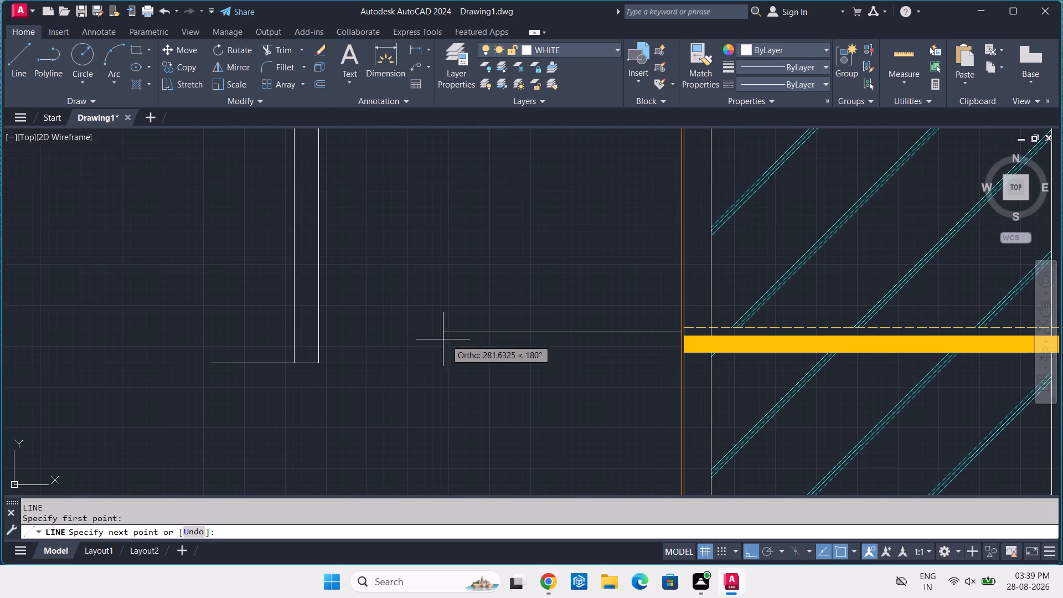
{"action": "left_click", "coordinate": [320, 334]}
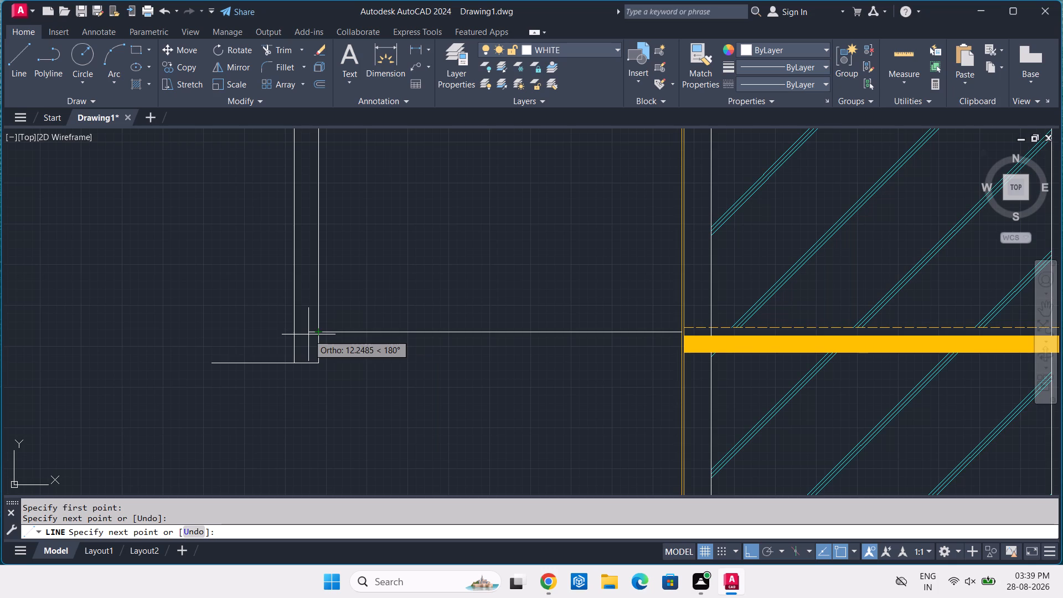
{"action": "left_click", "coordinate": [296, 331]}
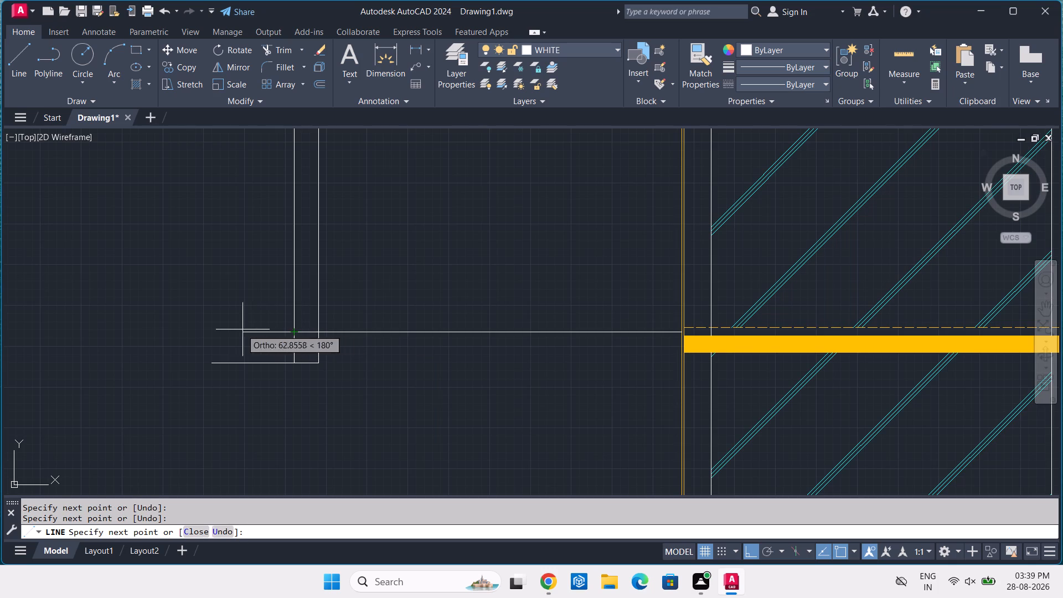
{"action": "left_click", "coordinate": [211, 328]}
{"action": "key", "text": "Return"}
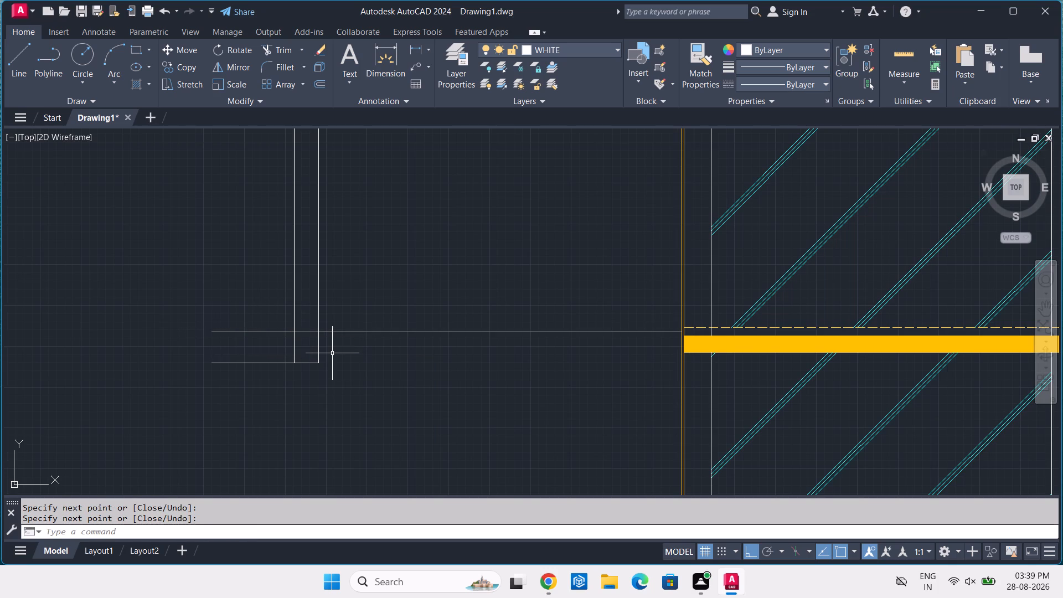
Delete the two short guide segments on the divider side of the white outline's outer vertical, keeping the long one toward the shelf unit.
{"action": "scroll", "coordinate": [209, 343], "scroll_direction": "up", "scroll_amount": 1}
{"action": "left_click", "coordinate": [241, 310]}
{"action": "left_click", "coordinate": [234, 324]}
{"action": "left_click", "coordinate": [247, 308]}
{"action": "left_click", "coordinate": [220, 347]}
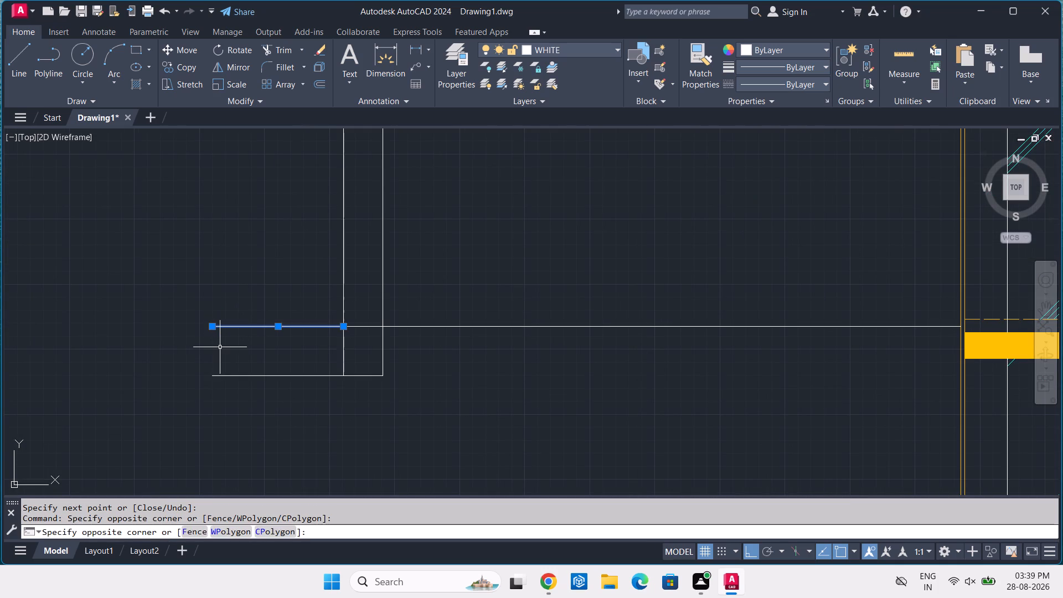
{"action": "key", "text": "Delete"}
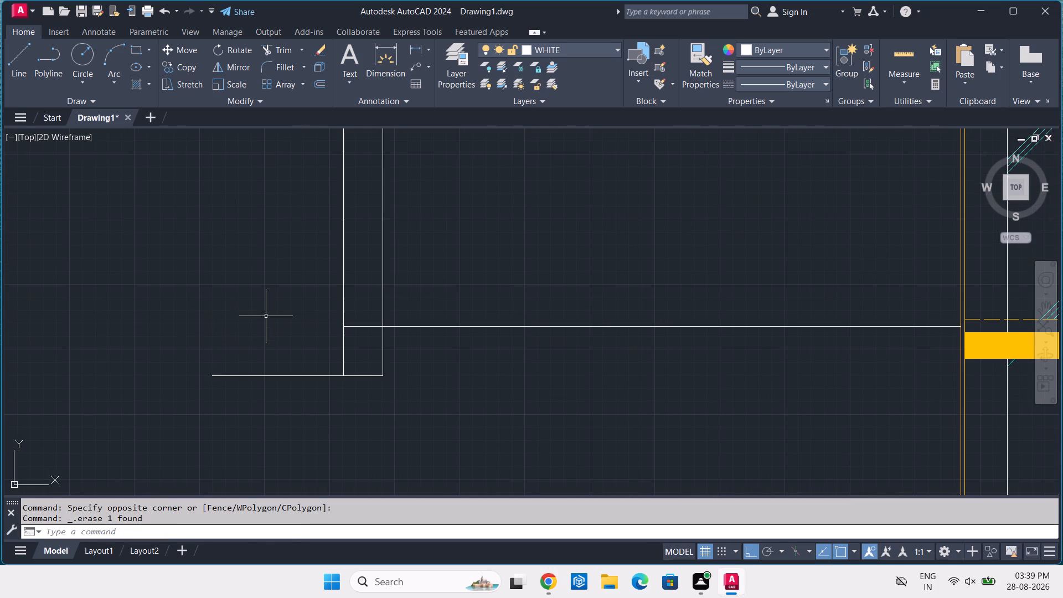
{"action": "left_click", "coordinate": [357, 326]}
{"action": "key", "text": "Delete"}
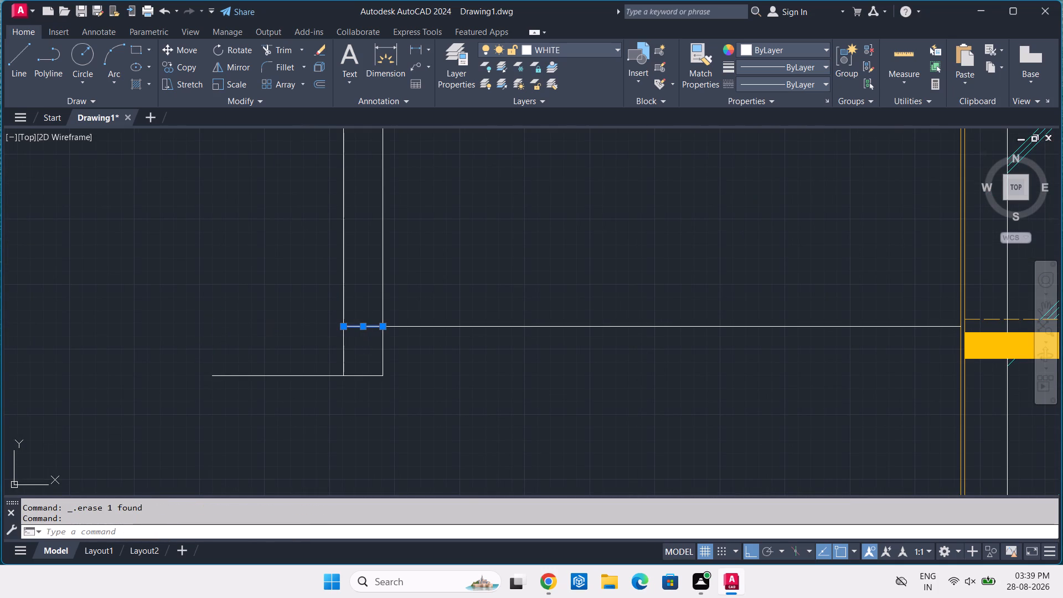
Draw one continuous horizontal line at the guide's height from the outer vertical to directly above the bottom line's free end.
{"action": "type", "text": "L"}
{"action": "key", "text": "space"}
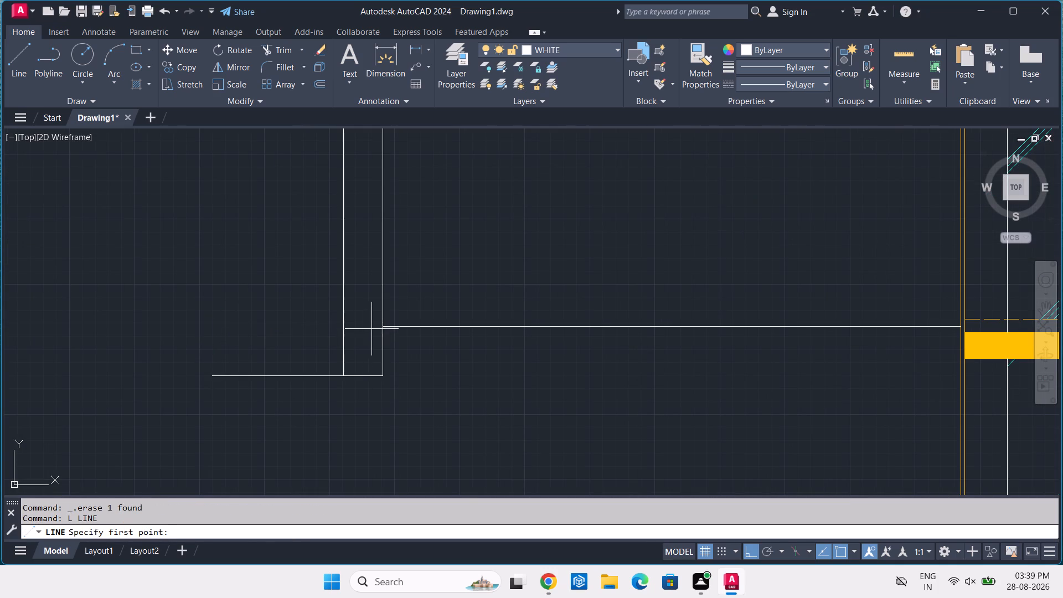
{"action": "left_click", "coordinate": [381, 326]}
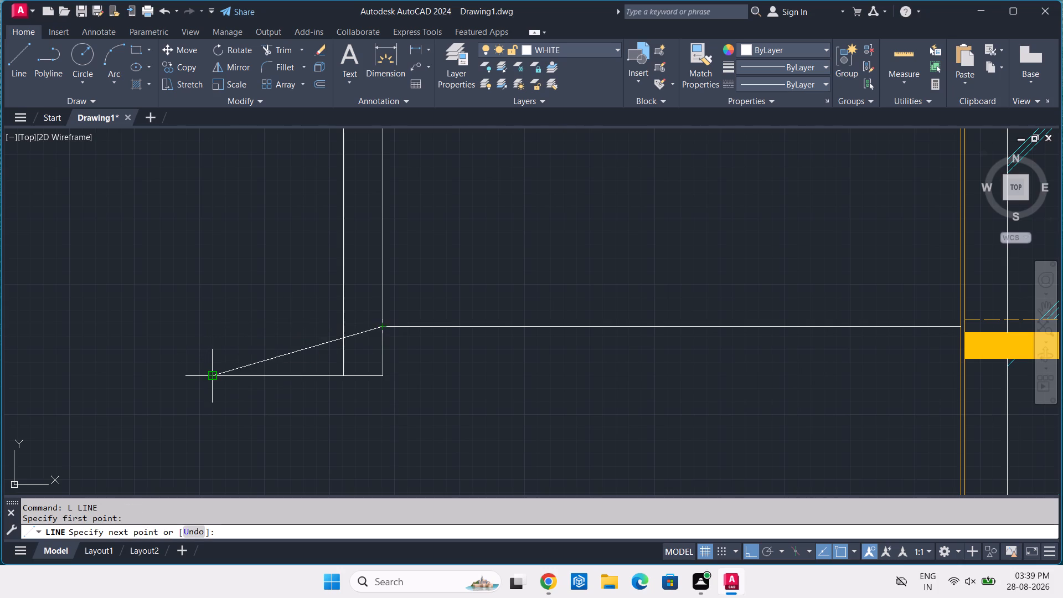
{"action": "left_click", "coordinate": [210, 326]}
{"action": "key", "text": "Return"}
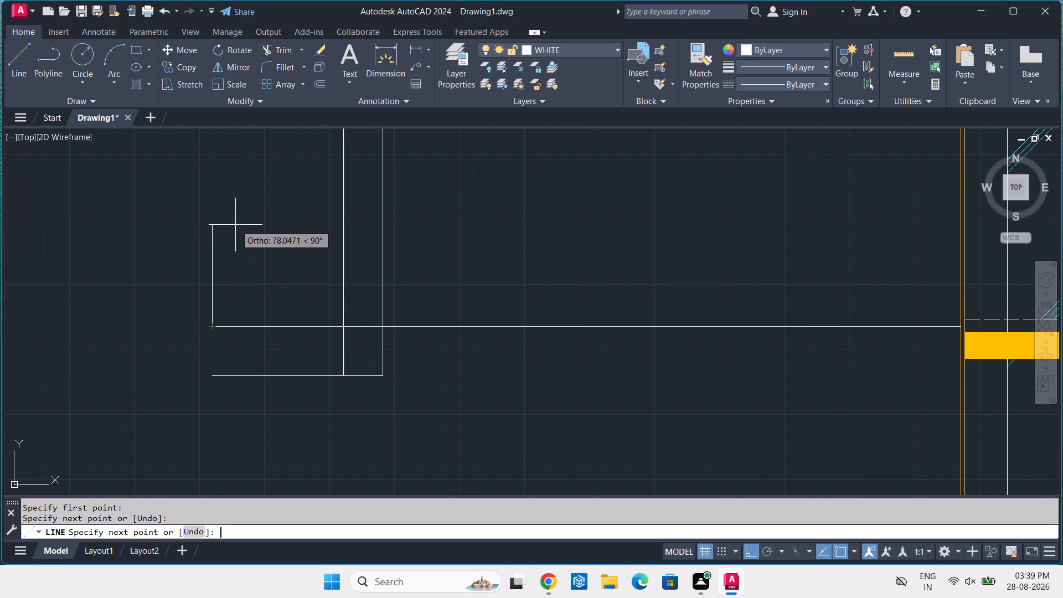
Trim away the long horizontal guide line between the white outline and the hatched shelf unit.
{"action": "type", "text": "TR"}
{"action": "key", "text": "space"}
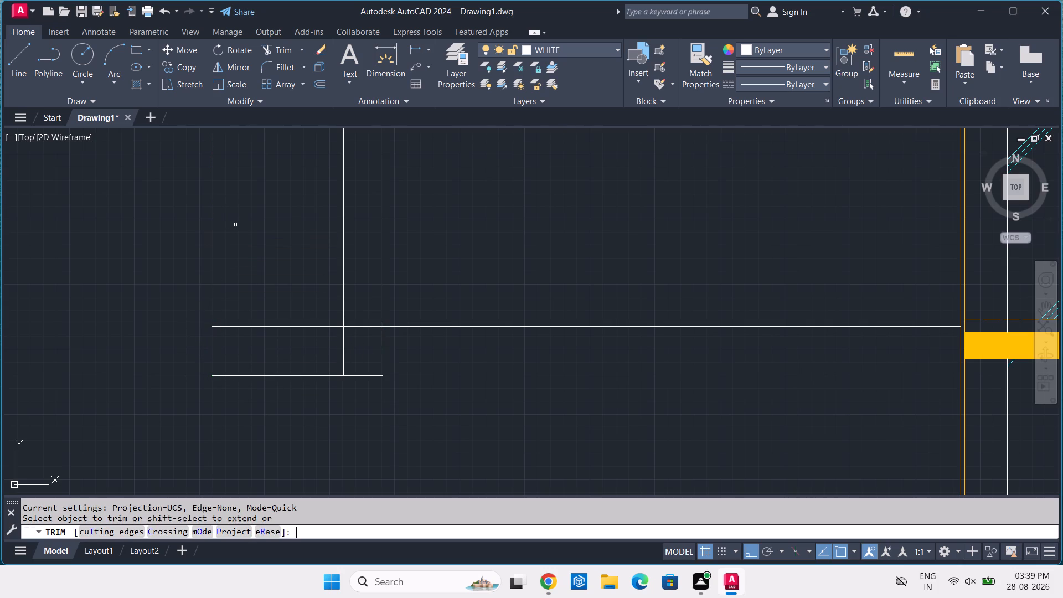
{"action": "left_click", "coordinate": [488, 266]}
{"action": "left_click", "coordinate": [501, 359]}
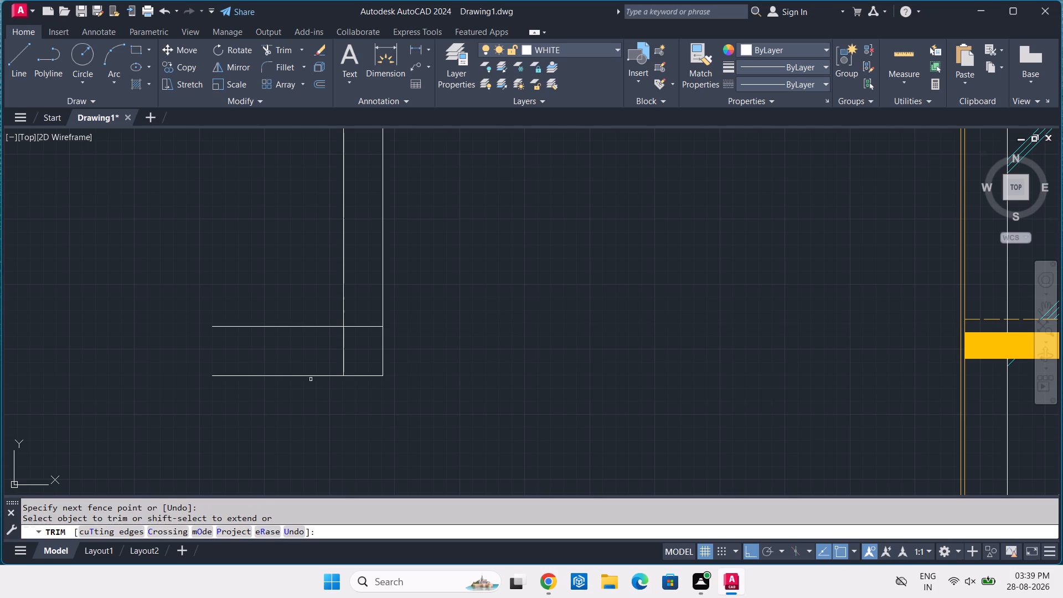
Trim the white verticals back to the new bottom line and remove the old bottom line below it.
{"action": "left_click", "coordinate": [314, 357]}
{"action": "left_click", "coordinate": [415, 360]}
{"action": "left_click", "coordinate": [370, 378]}
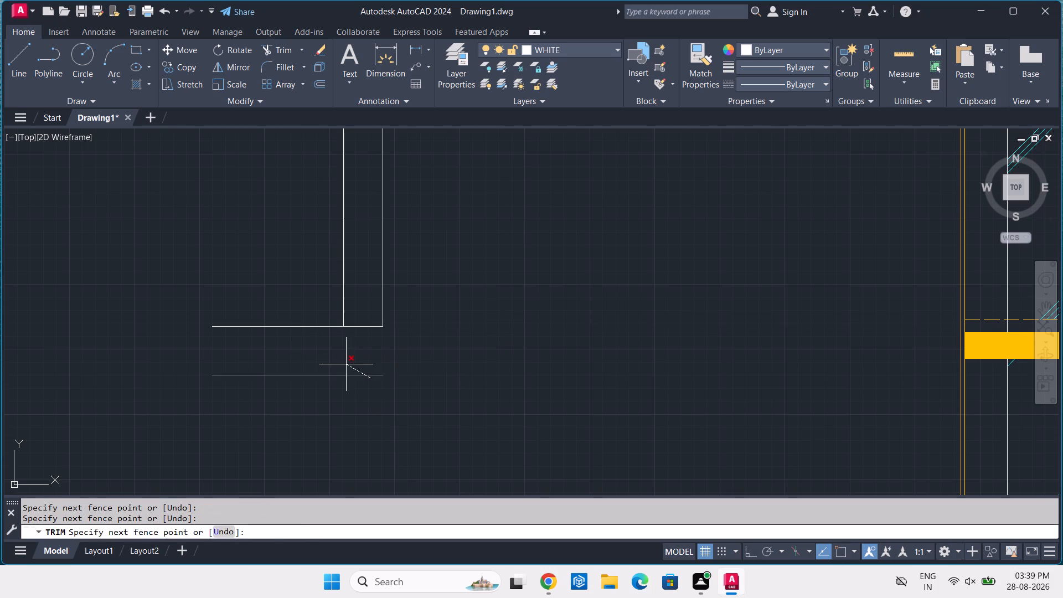
{"action": "left_click", "coordinate": [346, 364]}
{"action": "scroll", "coordinate": [348, 364], "scroll_direction": "down", "scroll_amount": 3}
{"action": "middle_click_drag", "start_coordinate": [410, 370], "coordinate": [422, 384]}
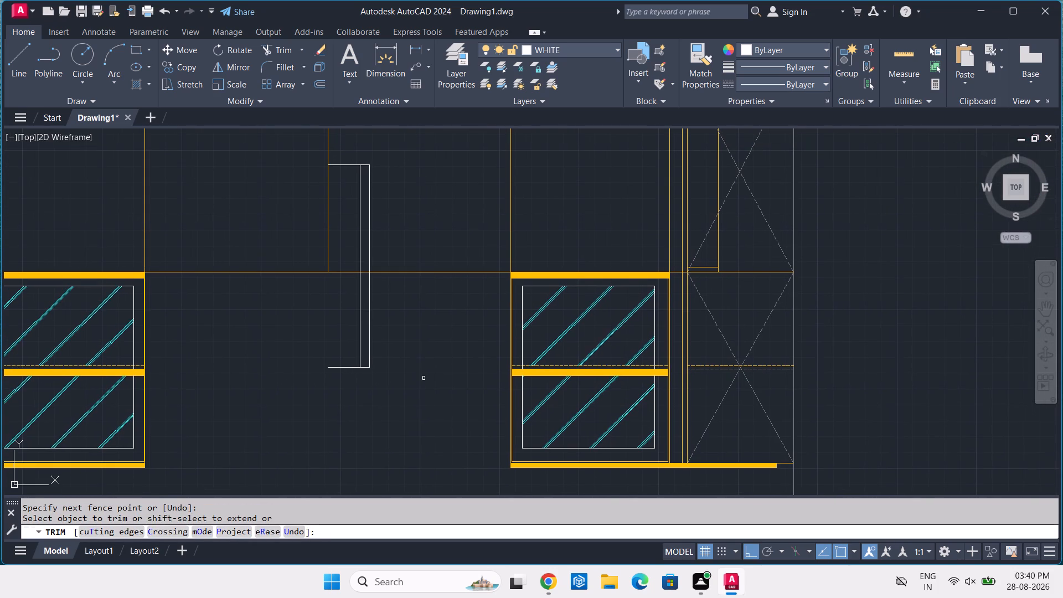
{"action": "key", "text": "Return"}
Draw a horizontal line about 432 units long from the outer white vertical's bottom end to just short of the hatched shelf unit.
{"action": "type", "text": "L"}
{"action": "key", "text": "space"}
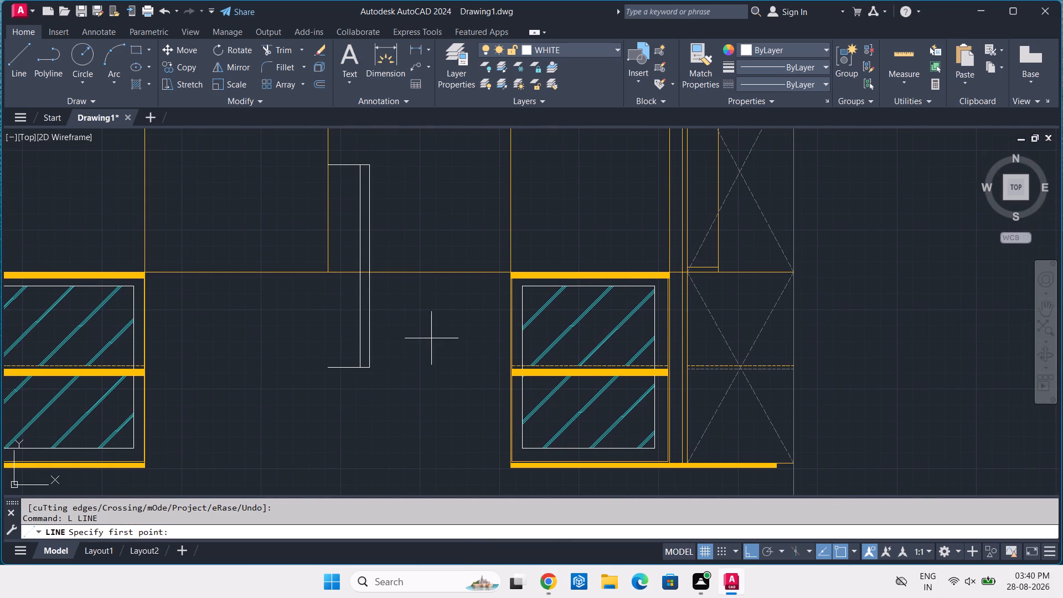
{"action": "left_click", "coordinate": [371, 364]}
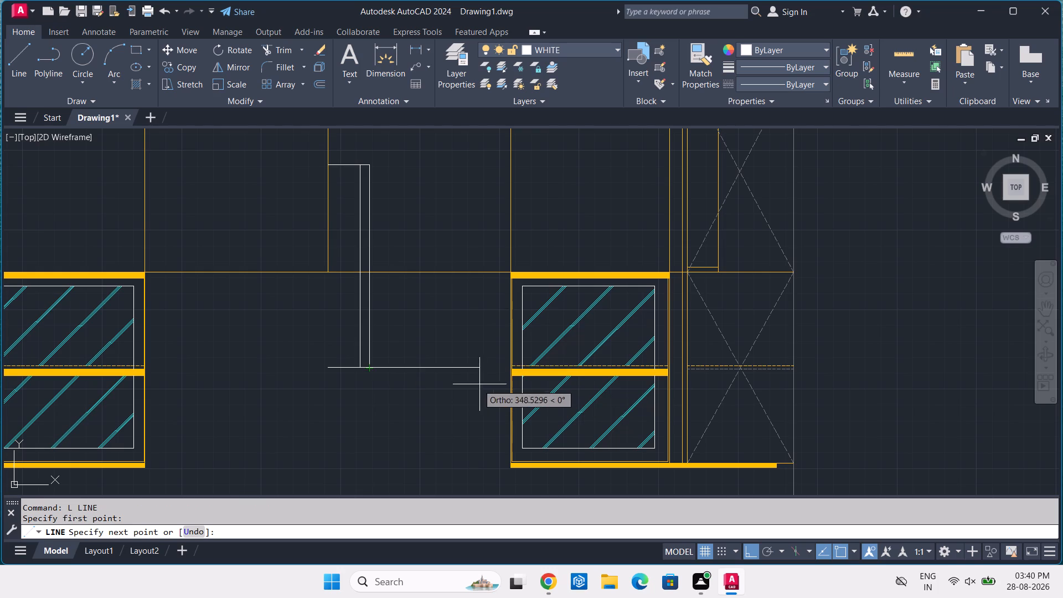
{"action": "scroll", "coordinate": [477, 379], "scroll_direction": "up", "scroll_amount": 2}
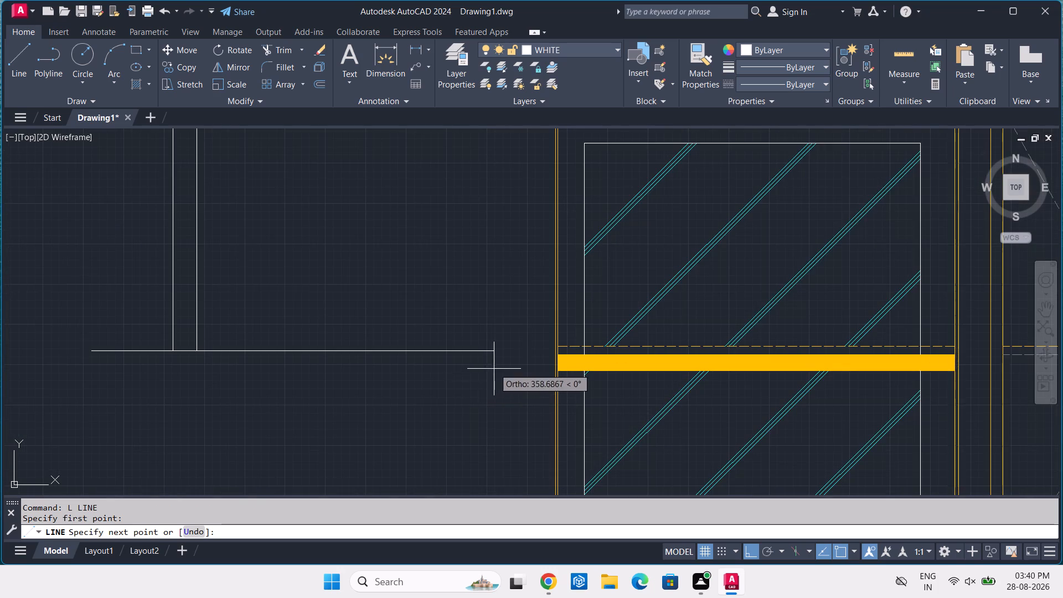
{"action": "scroll", "coordinate": [508, 358], "scroll_direction": "up", "scroll_amount": 2}
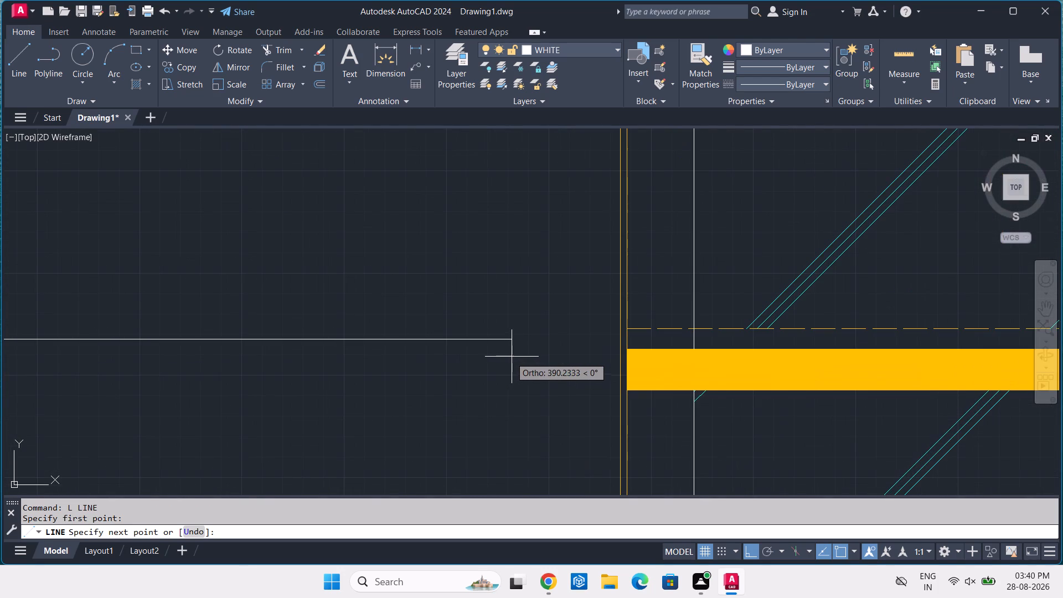
{"action": "scroll", "coordinate": [570, 341], "scroll_direction": "up", "scroll_amount": 1}
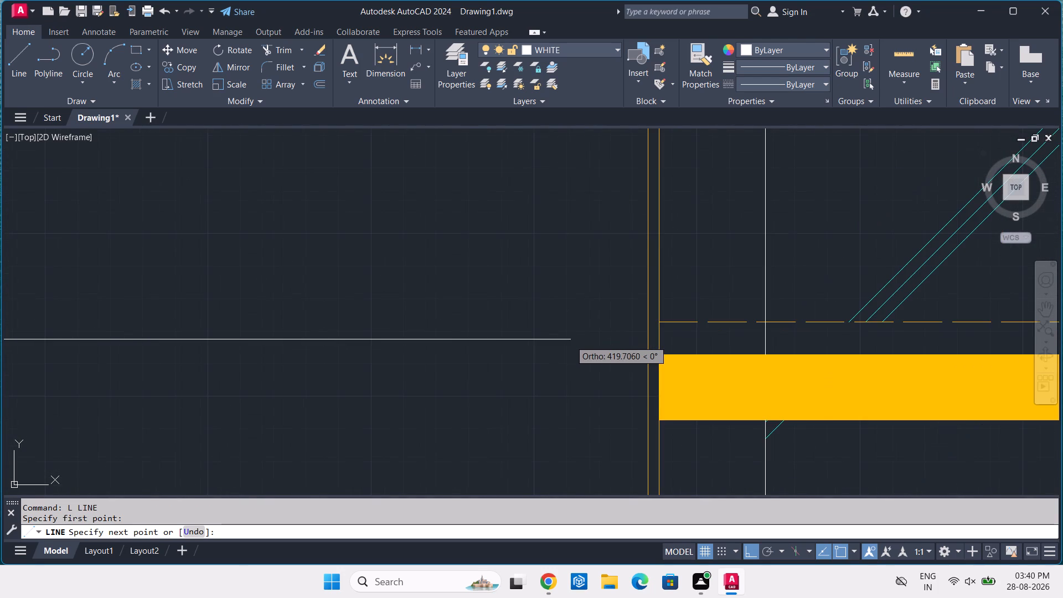
{"action": "left_click", "coordinate": [611, 340]}
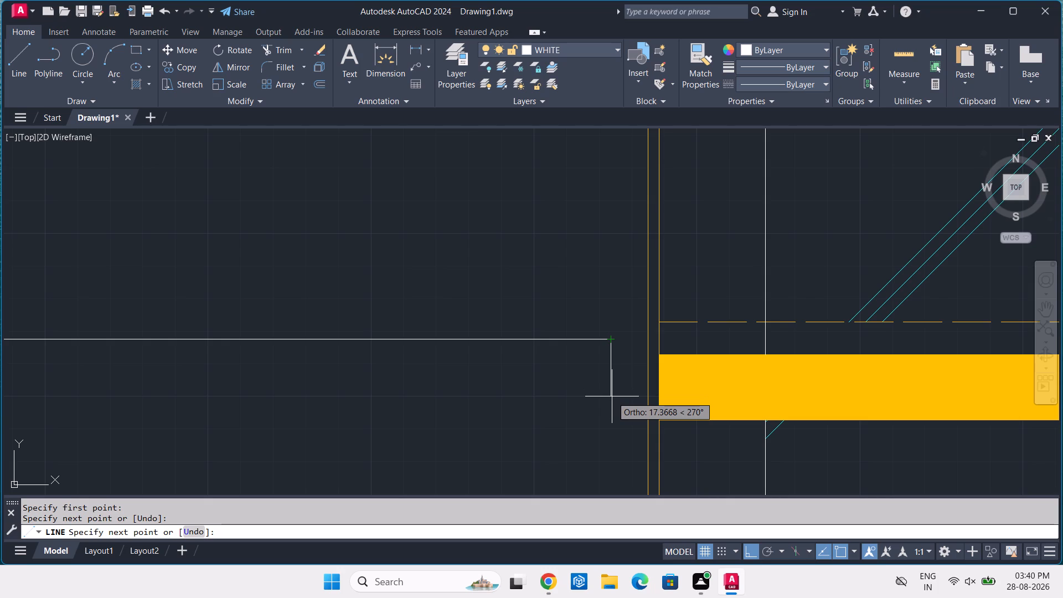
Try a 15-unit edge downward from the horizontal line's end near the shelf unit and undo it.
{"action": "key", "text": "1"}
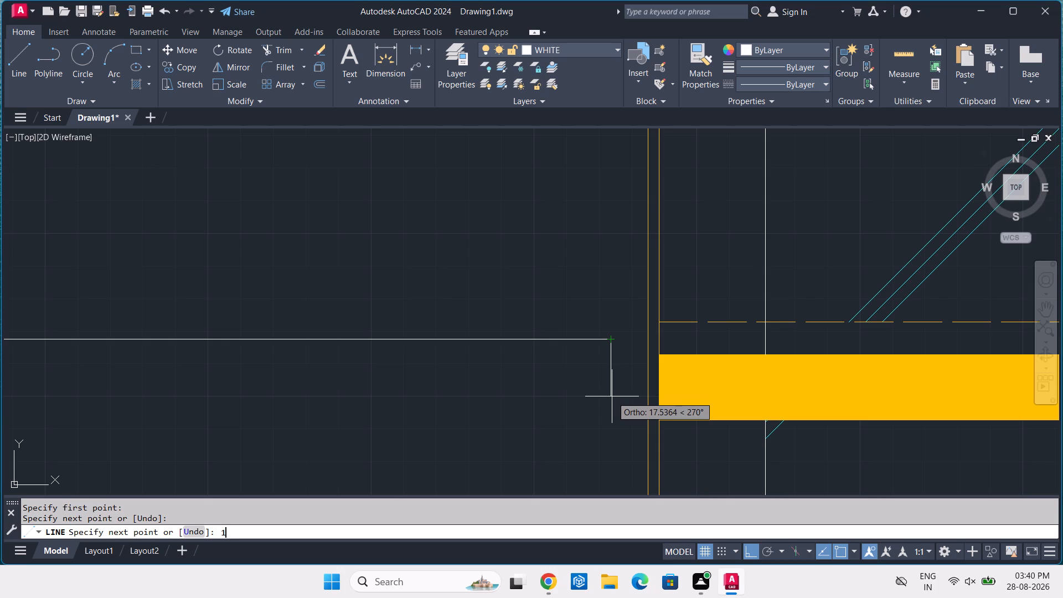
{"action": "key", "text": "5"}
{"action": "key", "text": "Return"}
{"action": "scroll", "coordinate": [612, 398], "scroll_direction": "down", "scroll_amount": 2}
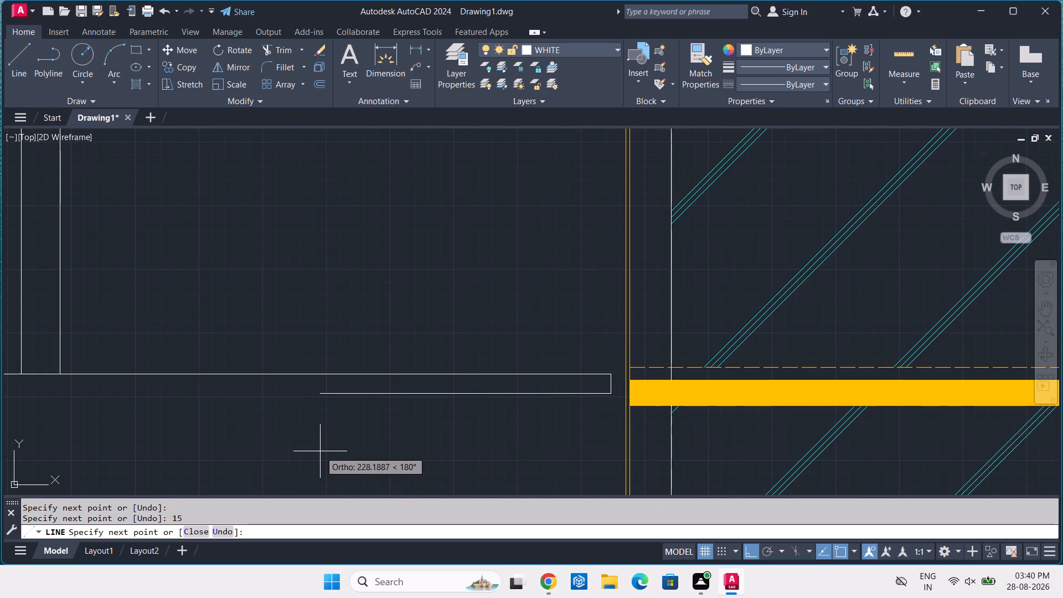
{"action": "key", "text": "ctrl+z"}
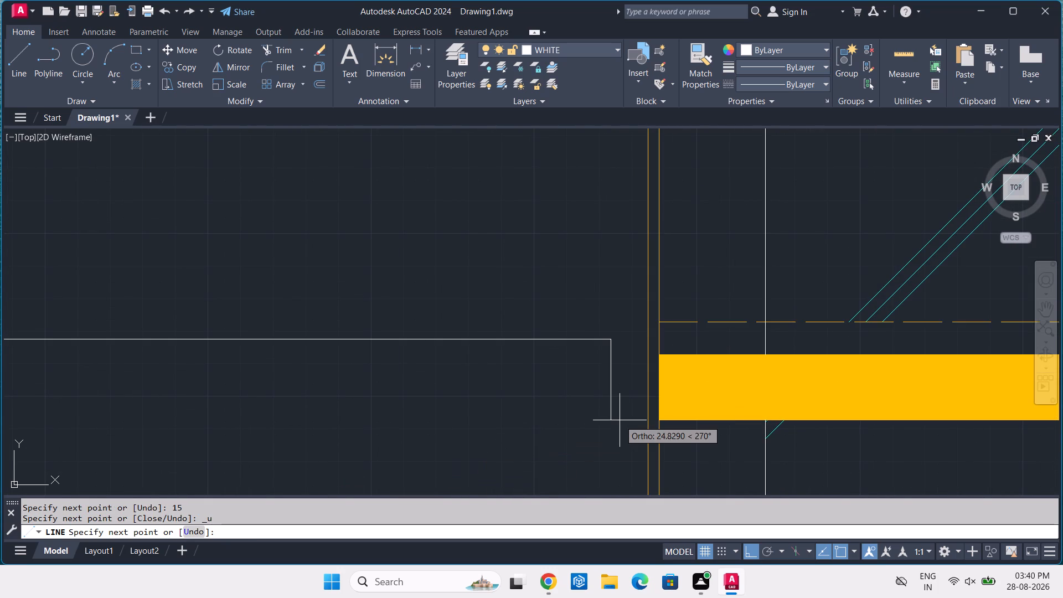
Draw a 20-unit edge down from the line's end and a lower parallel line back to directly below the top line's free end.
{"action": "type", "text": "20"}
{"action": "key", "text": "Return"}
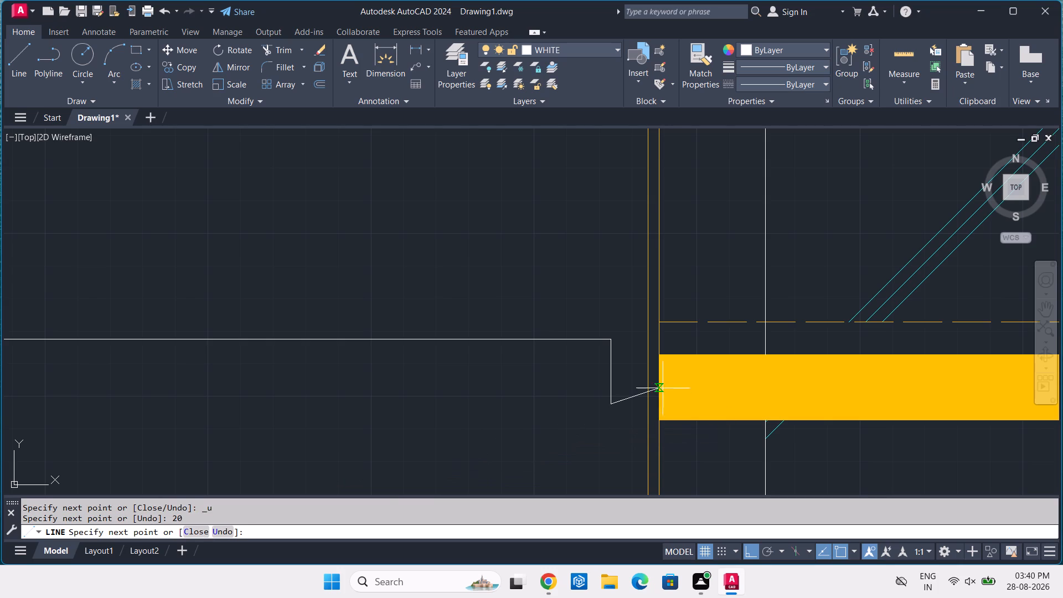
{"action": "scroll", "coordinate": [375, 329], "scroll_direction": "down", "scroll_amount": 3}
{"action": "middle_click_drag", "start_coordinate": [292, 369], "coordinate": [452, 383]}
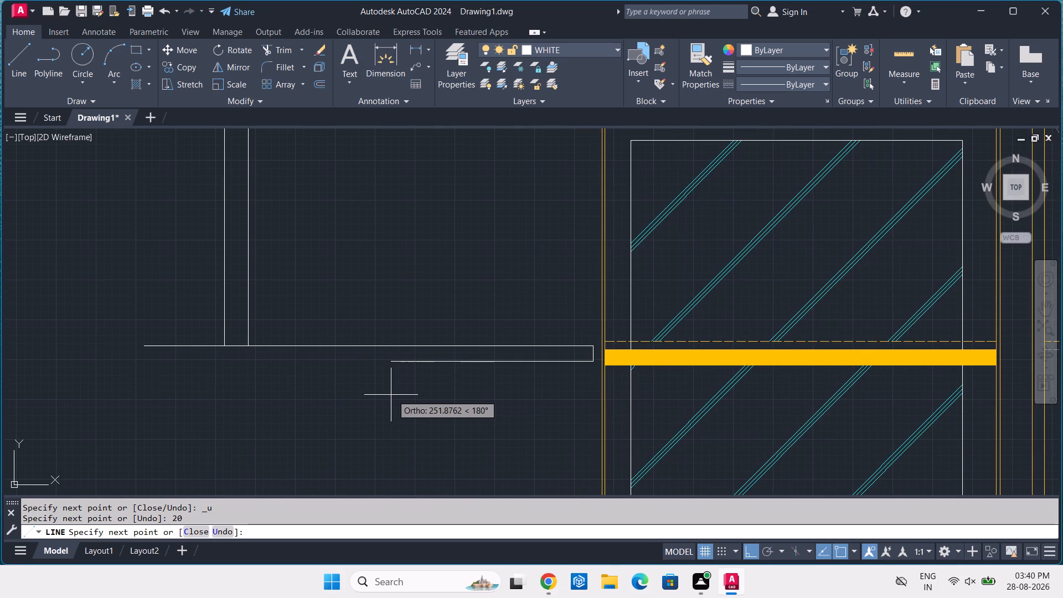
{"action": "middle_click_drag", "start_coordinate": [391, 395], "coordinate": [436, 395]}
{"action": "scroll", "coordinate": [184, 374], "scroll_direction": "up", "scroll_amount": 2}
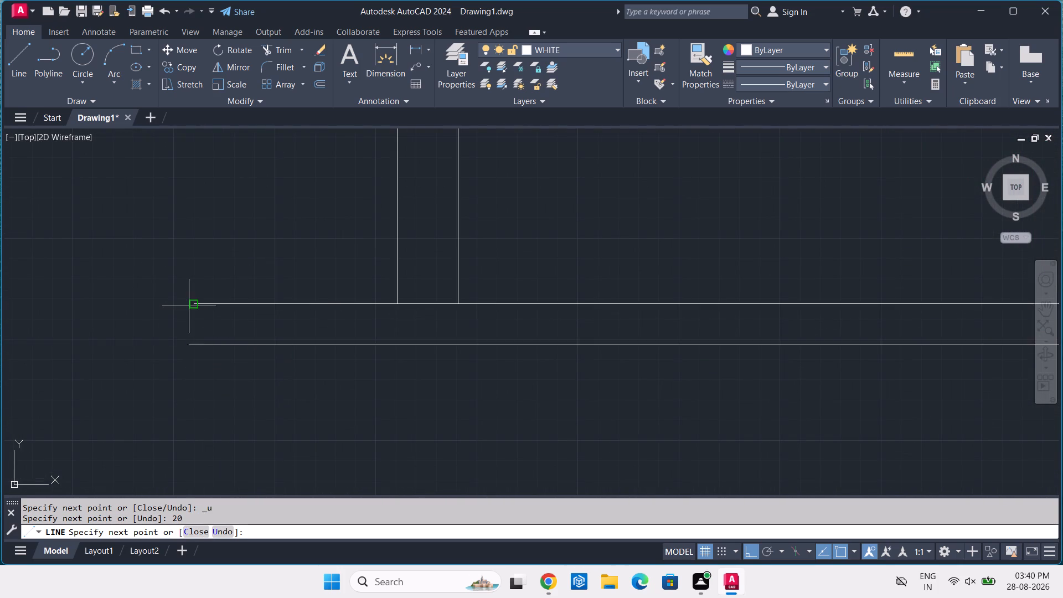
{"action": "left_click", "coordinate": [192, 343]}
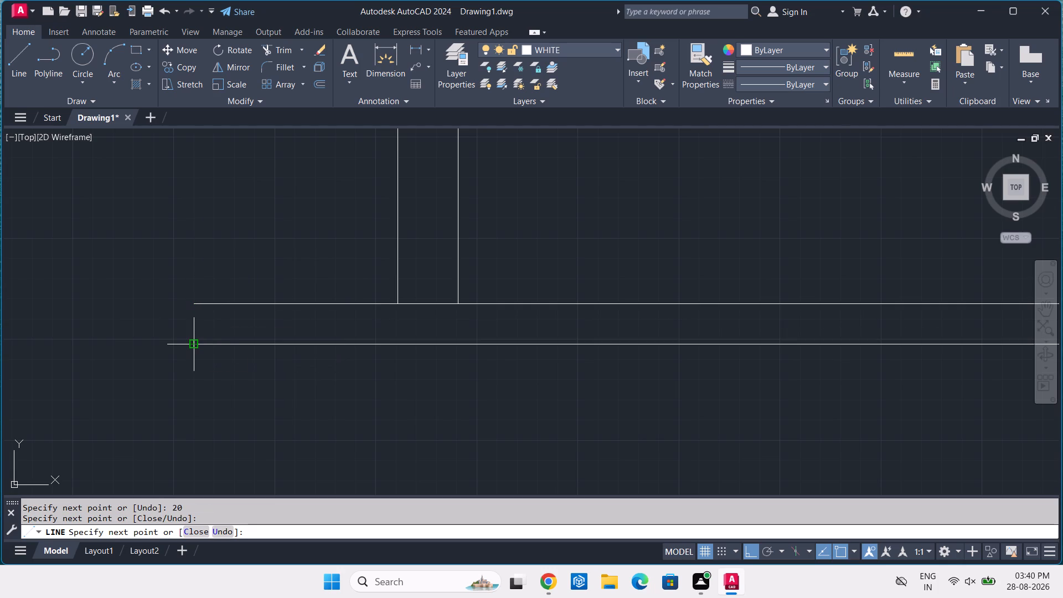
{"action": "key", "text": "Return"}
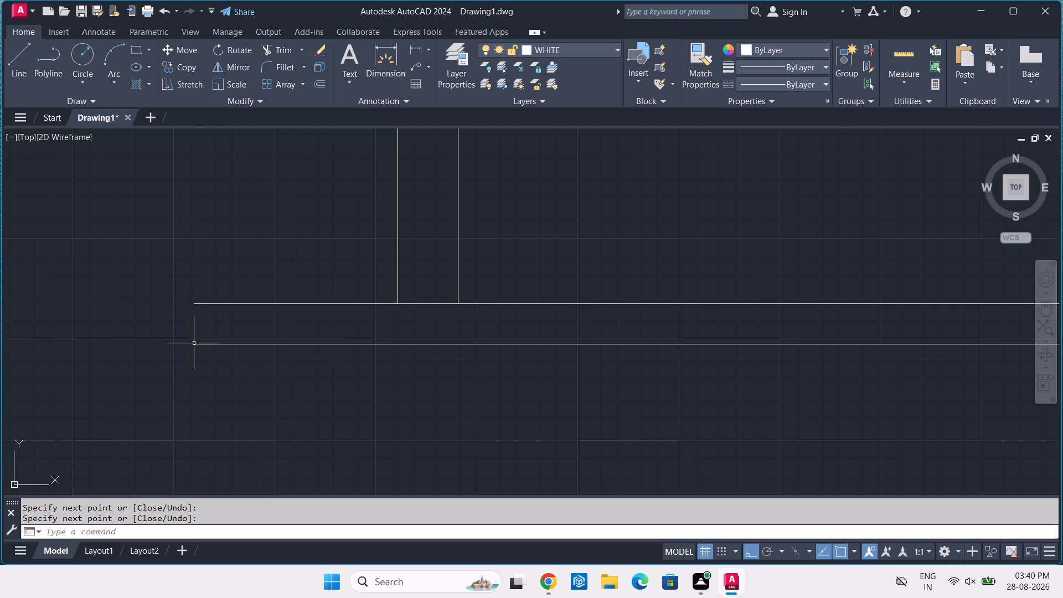
Measure the spacing between the two white verticals where they meet the horizontal band.
{"action": "scroll", "coordinate": [348, 223], "scroll_direction": "down", "scroll_amount": 1}
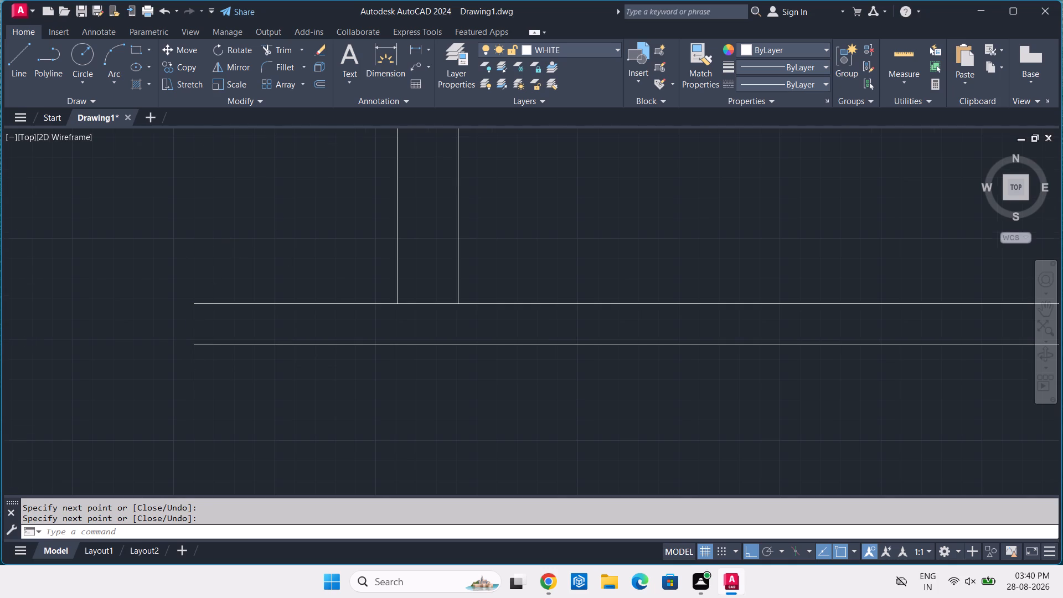
{"action": "scroll", "coordinate": [348, 223], "scroll_direction": "down", "scroll_amount": 2}
{"action": "middle_click_drag", "start_coordinate": [359, 224], "coordinate": [385, 315]}
{"action": "middle_click_drag", "start_coordinate": [398, 284], "coordinate": [420, 358]}
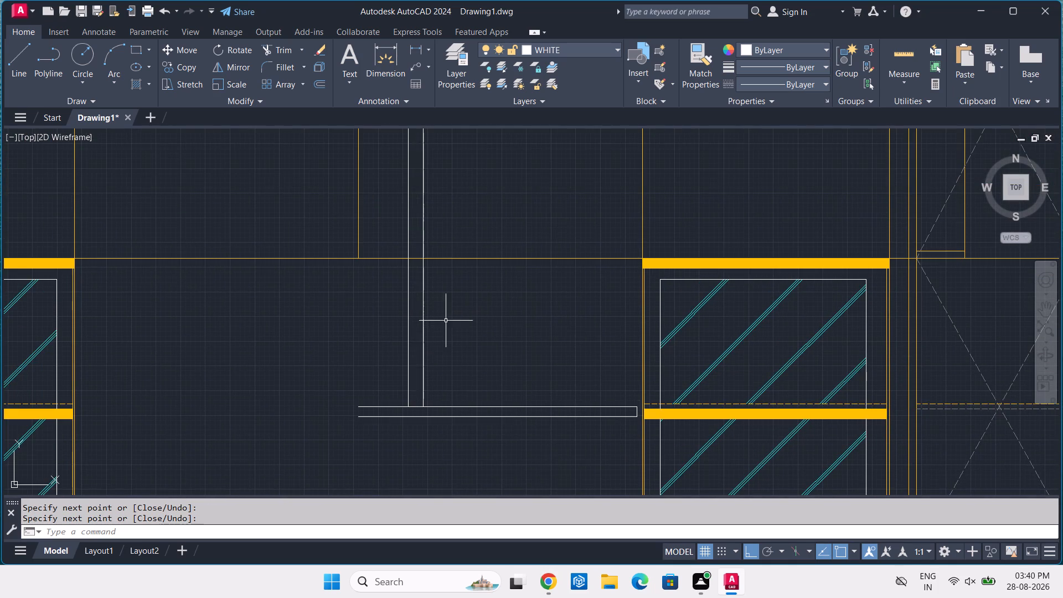
{"action": "middle_click_drag", "start_coordinate": [453, 317], "coordinate": [474, 371]}
{"action": "middle_click_drag", "start_coordinate": [474, 371], "coordinate": [482, 335]}
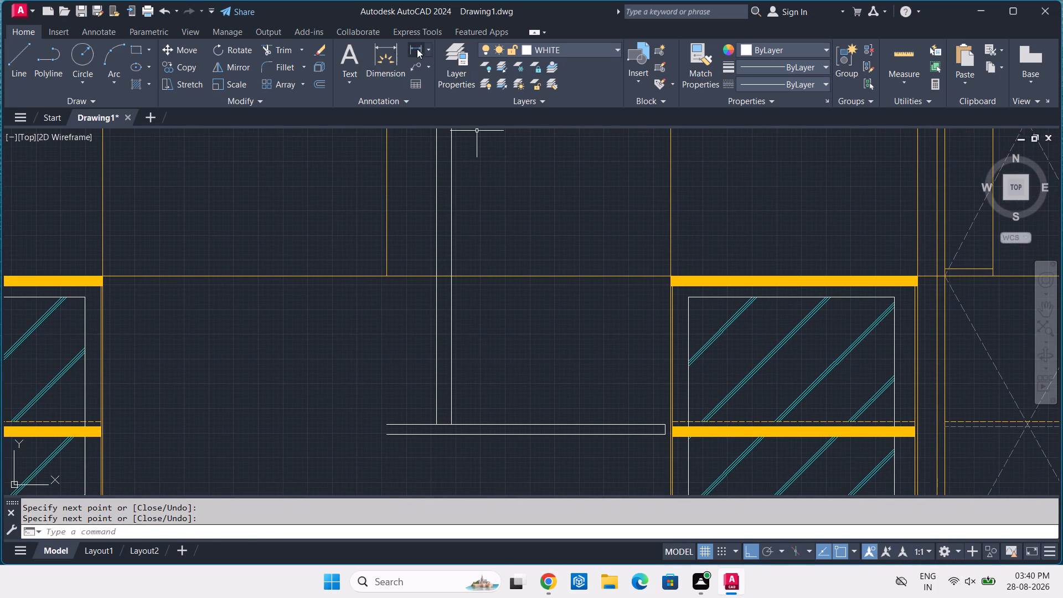
{"action": "left_click", "coordinate": [375, 53]}
{"action": "scroll", "coordinate": [452, 437], "scroll_direction": "up", "scroll_amount": 2}
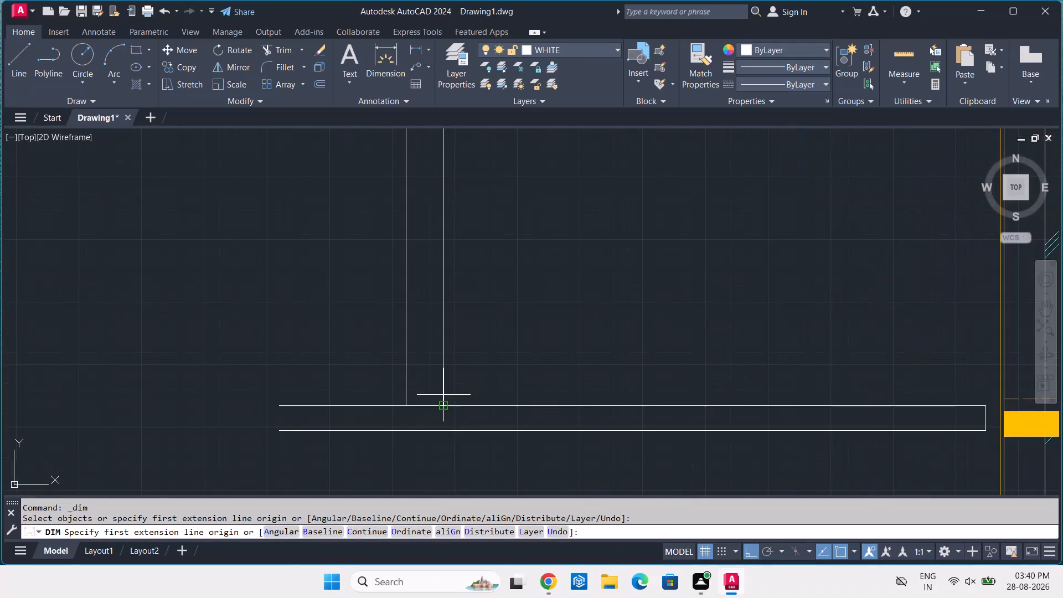
{"action": "left_click", "coordinate": [444, 403]}
{"action": "left_click", "coordinate": [403, 404]}
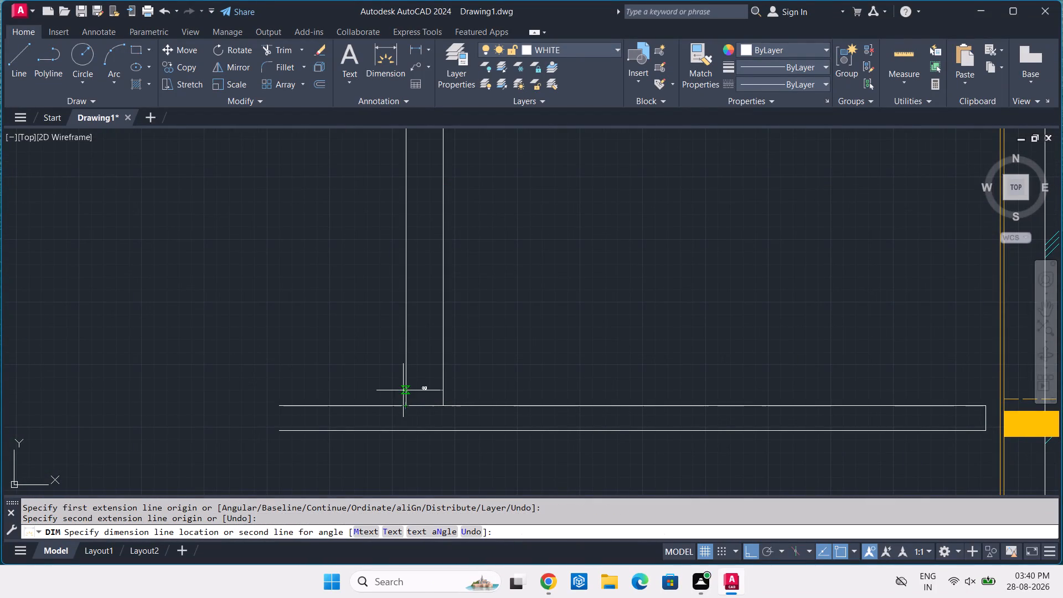
{"action": "scroll", "coordinate": [403, 390], "scroll_direction": "up", "scroll_amount": 3}
{"action": "key", "text": "Escape"}
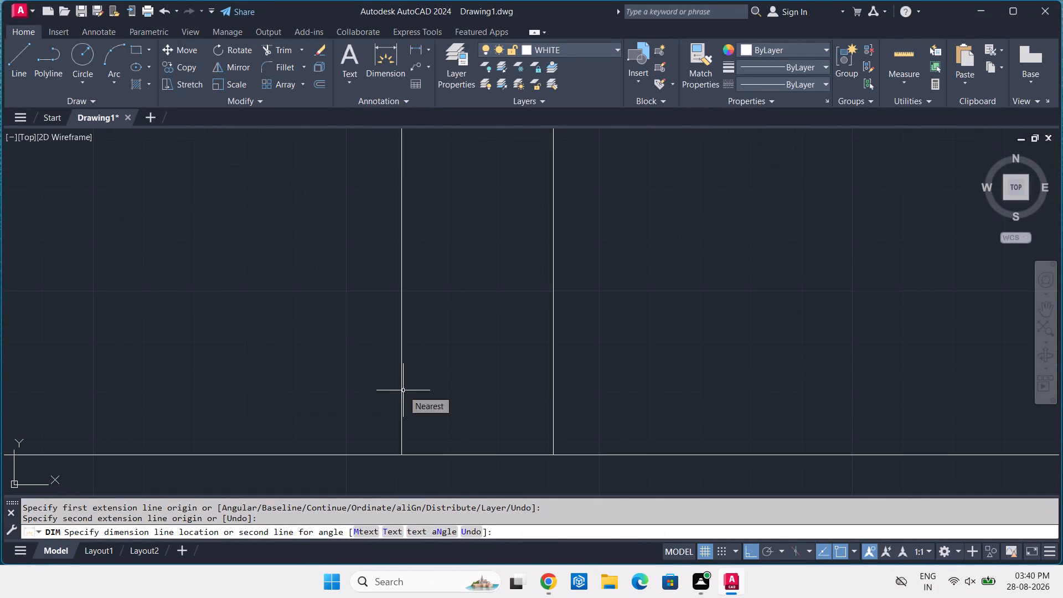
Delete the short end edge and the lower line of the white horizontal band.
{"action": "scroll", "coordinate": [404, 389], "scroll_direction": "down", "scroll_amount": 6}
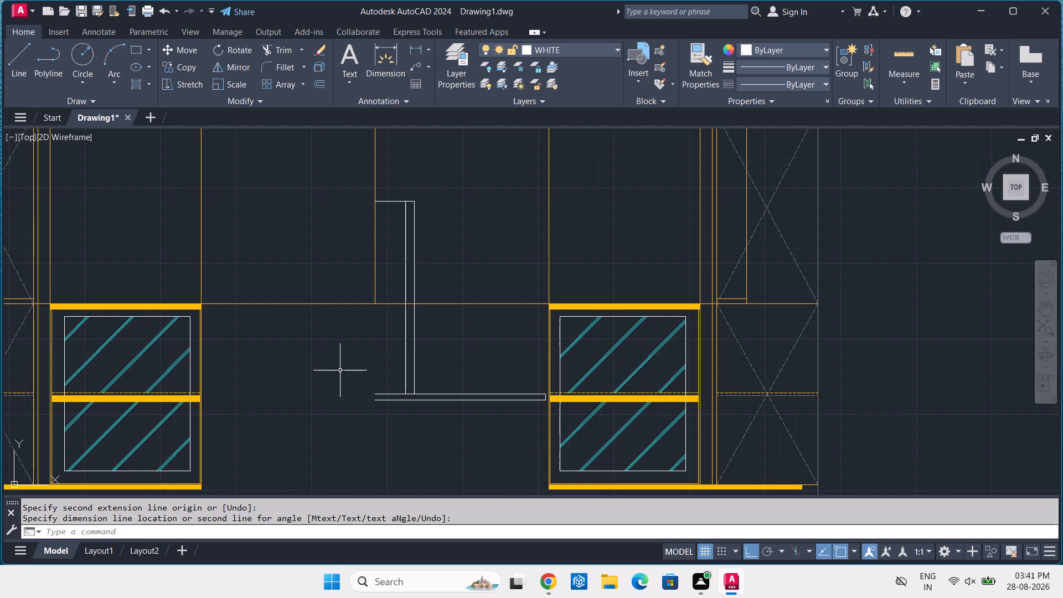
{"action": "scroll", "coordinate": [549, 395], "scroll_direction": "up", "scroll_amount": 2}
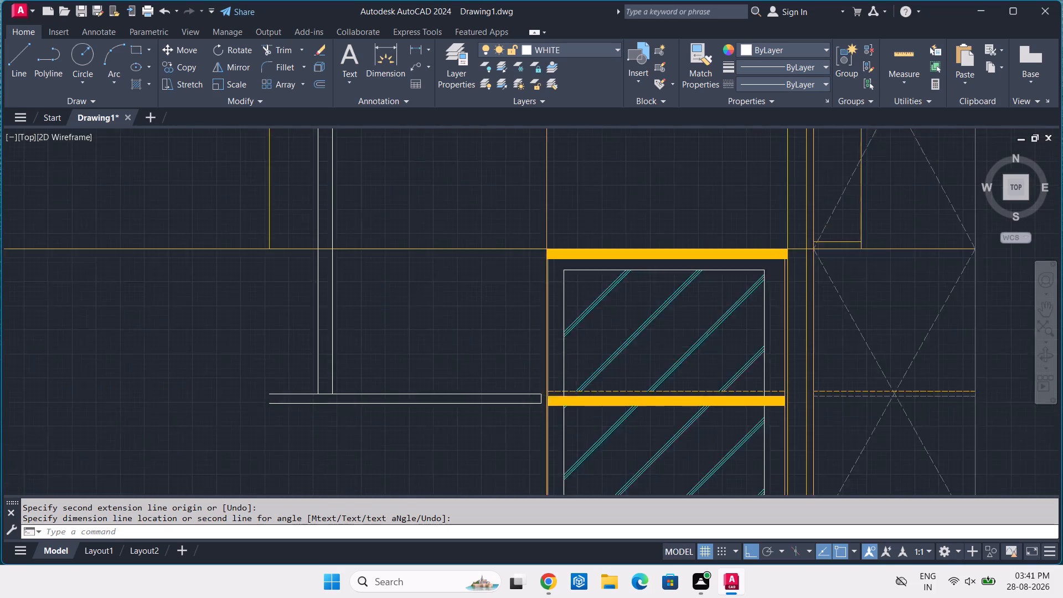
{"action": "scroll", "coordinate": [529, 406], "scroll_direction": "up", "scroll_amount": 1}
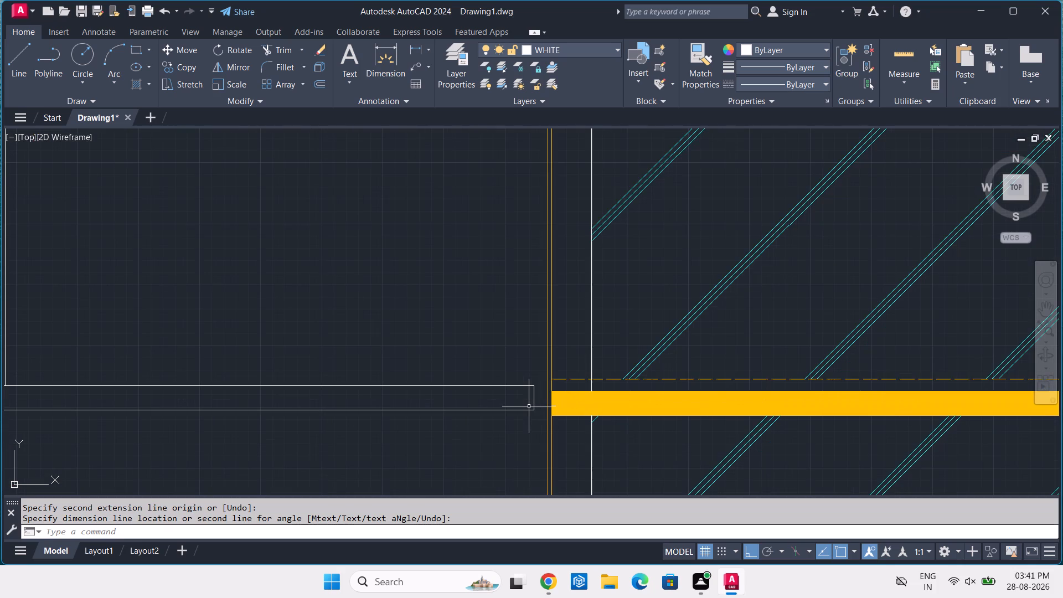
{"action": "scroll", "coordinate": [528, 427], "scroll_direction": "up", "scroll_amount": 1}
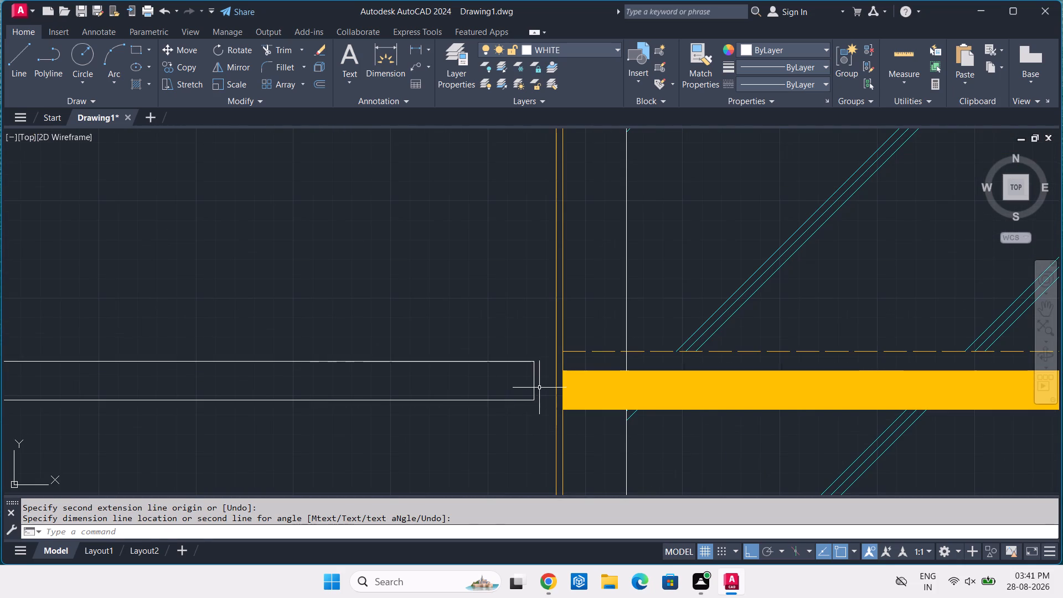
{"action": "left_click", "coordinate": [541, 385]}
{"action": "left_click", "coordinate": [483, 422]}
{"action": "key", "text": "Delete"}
Redraw the band's end edge downward, replacing a 30-unit try with 25 units, and run the lower line back to below the top line's free end.
{"action": "type", "text": "L"}
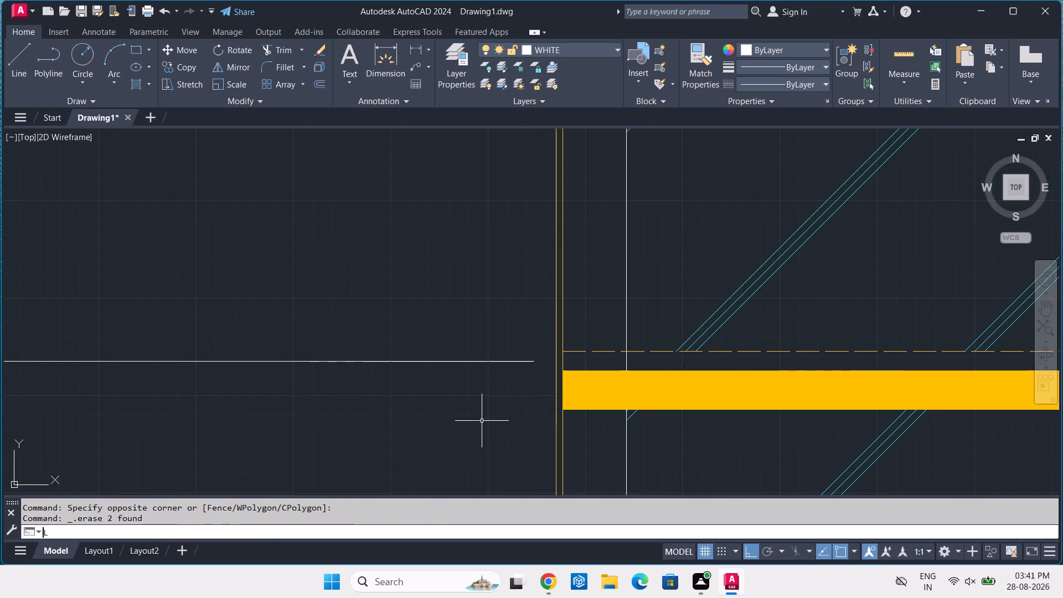
{"action": "key", "text": "space"}
{"action": "left_click", "coordinate": [534, 365]}
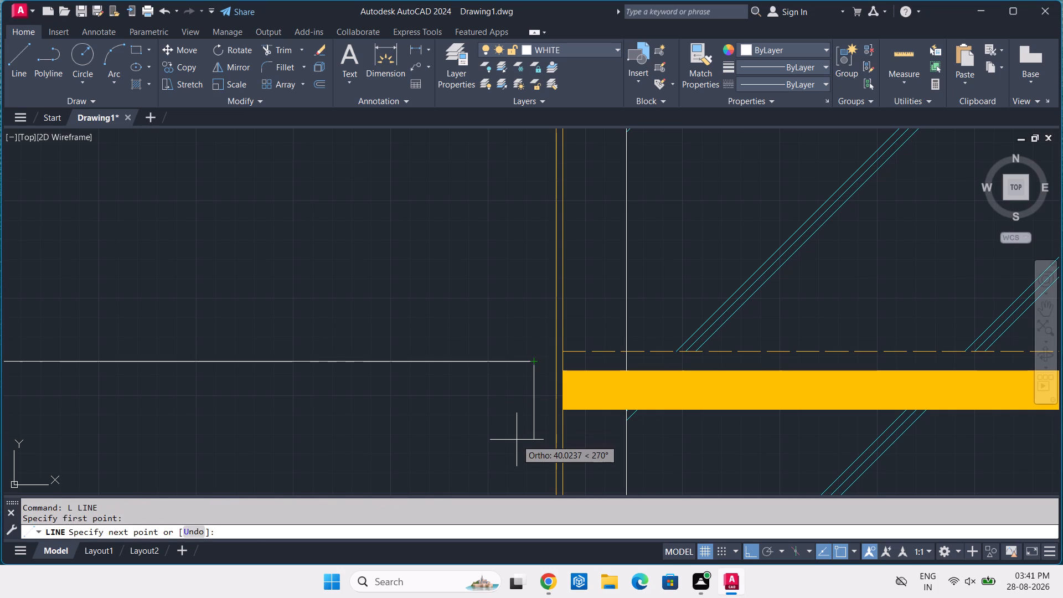
{"action": "type", "text": "30"}
{"action": "key", "text": "Return"}
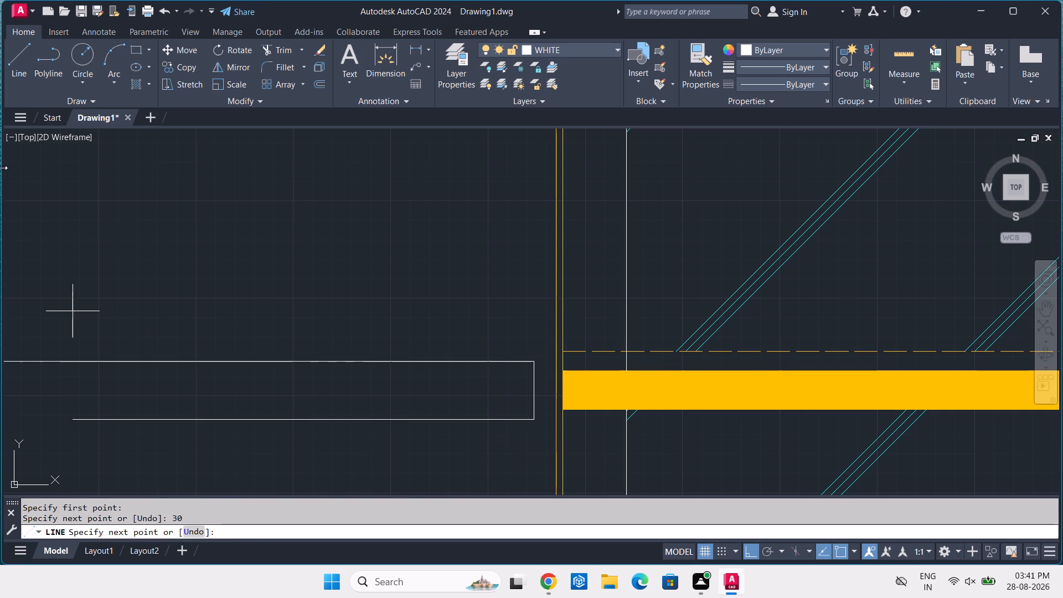
{"action": "key", "text": "ctrl+z"}
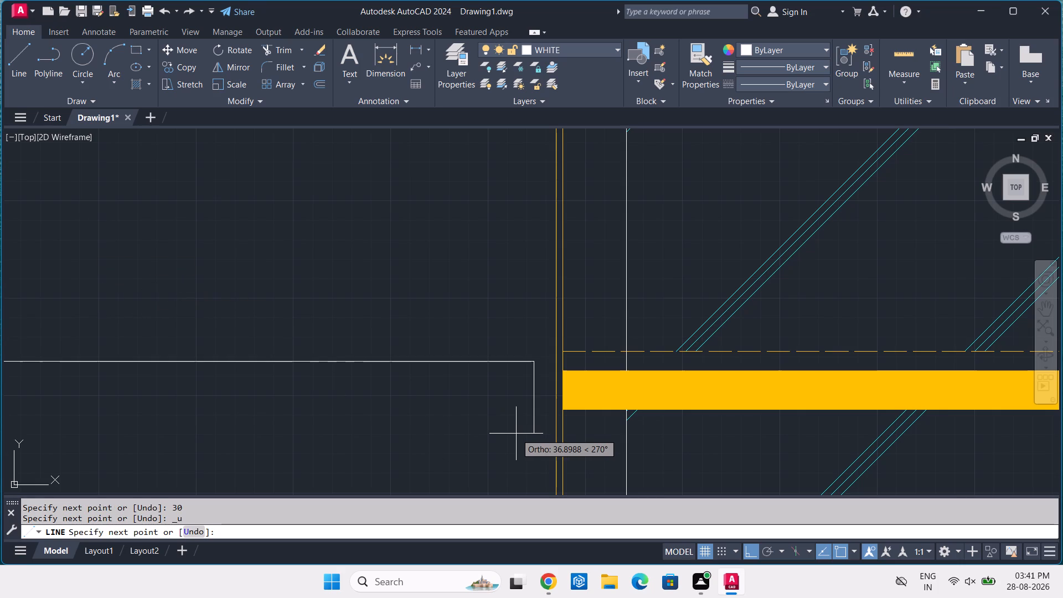
{"action": "type", "text": "25"}
{"action": "key", "text": "Return"}
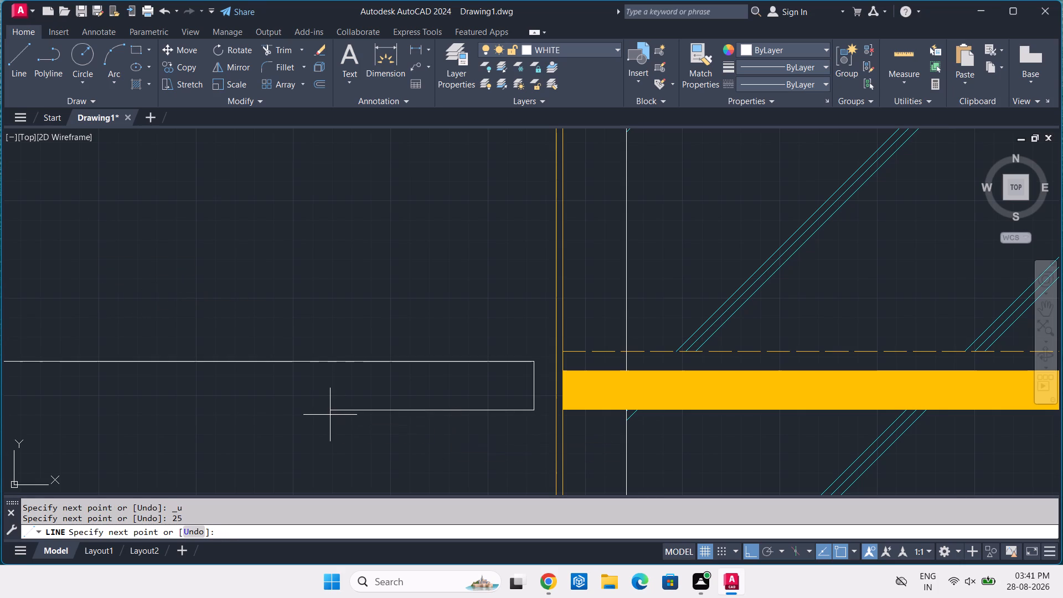
{"action": "scroll", "coordinate": [330, 414], "scroll_direction": "down", "scroll_amount": 2}
{"action": "middle_click_drag", "start_coordinate": [218, 416], "coordinate": [447, 431]}
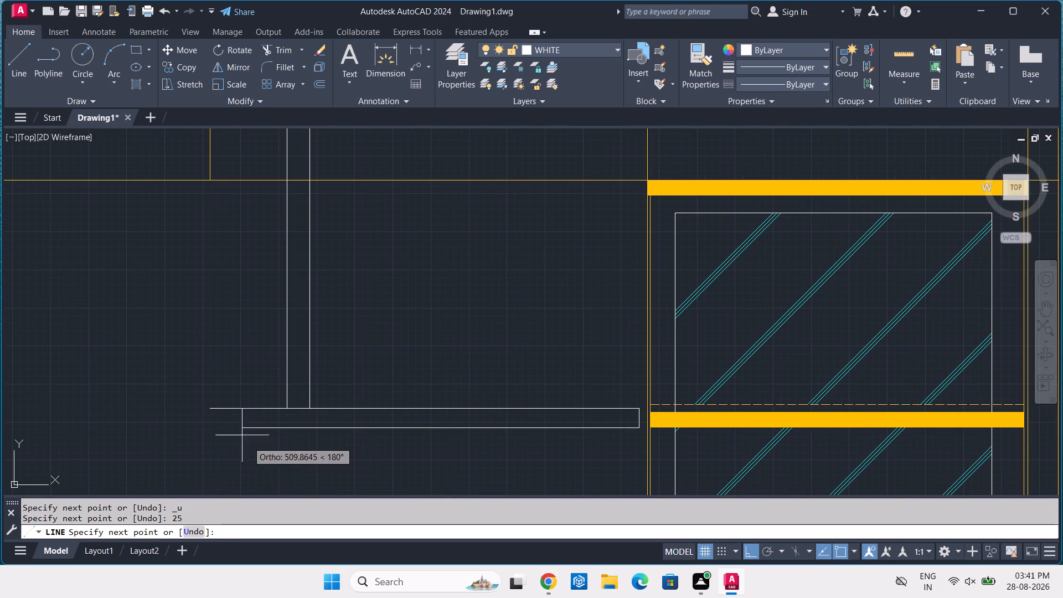
{"action": "left_click", "coordinate": [210, 427]}
{"action": "key", "text": "Return"}
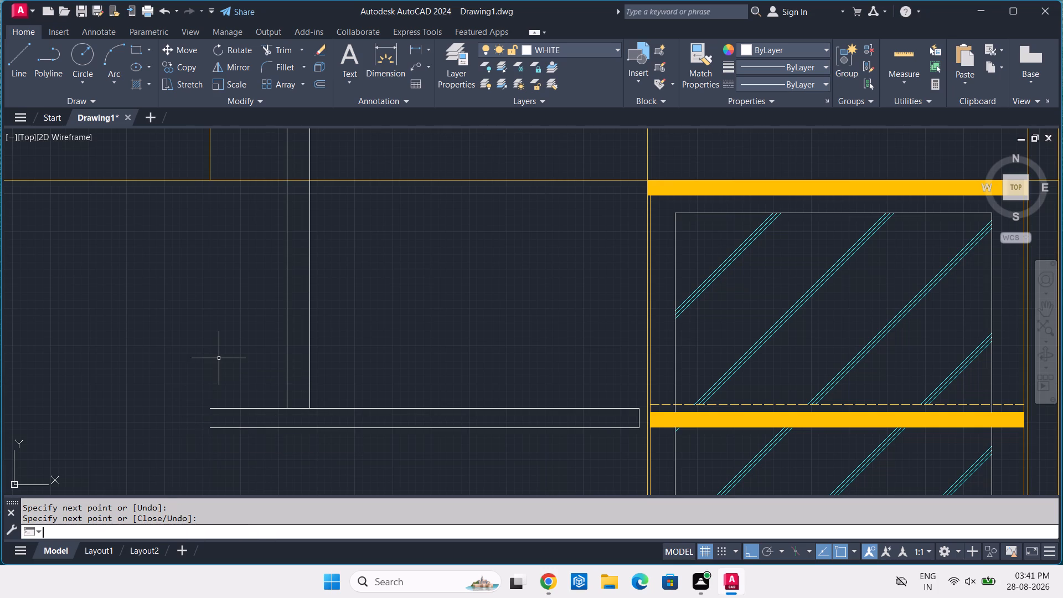
Draw a freehand diagonal down and inward from the white band's lower end corner, continuing horizontally back to below the band's free end.
{"action": "key", "text": "F8"}
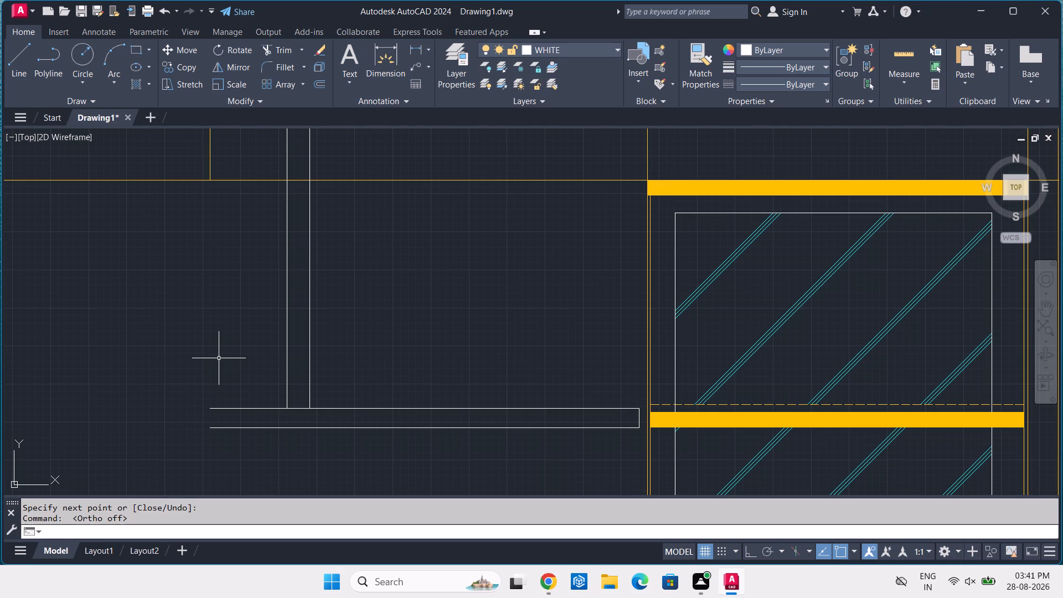
{"action": "type", "text": "L"}
{"action": "key", "text": "space"}
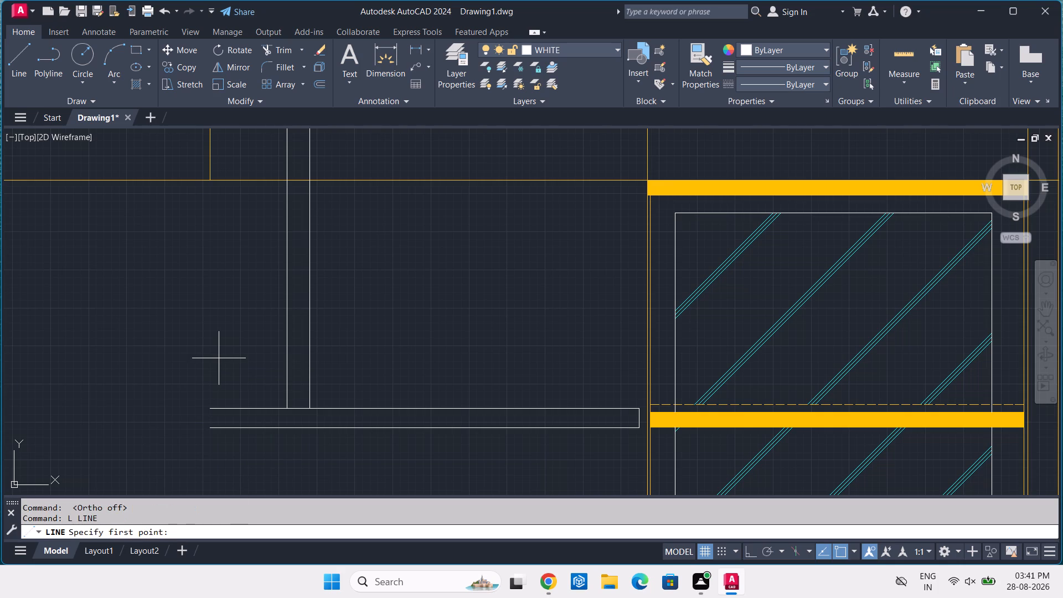
{"action": "middle_click_drag", "start_coordinate": [526, 453], "coordinate": [517, 322]}
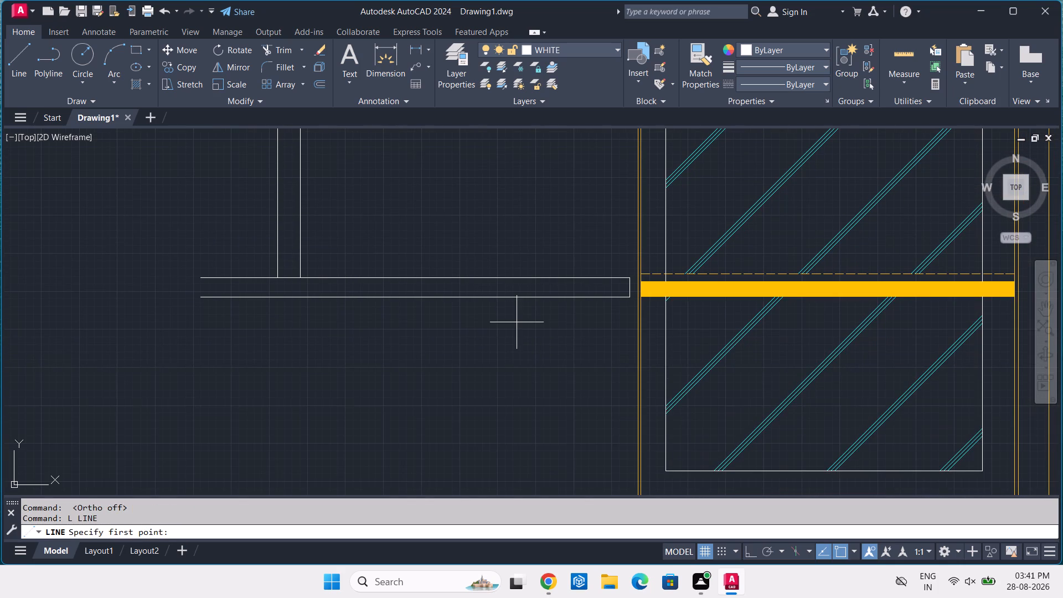
{"action": "middle_click_drag", "start_coordinate": [625, 297], "coordinate": [613, 305]}
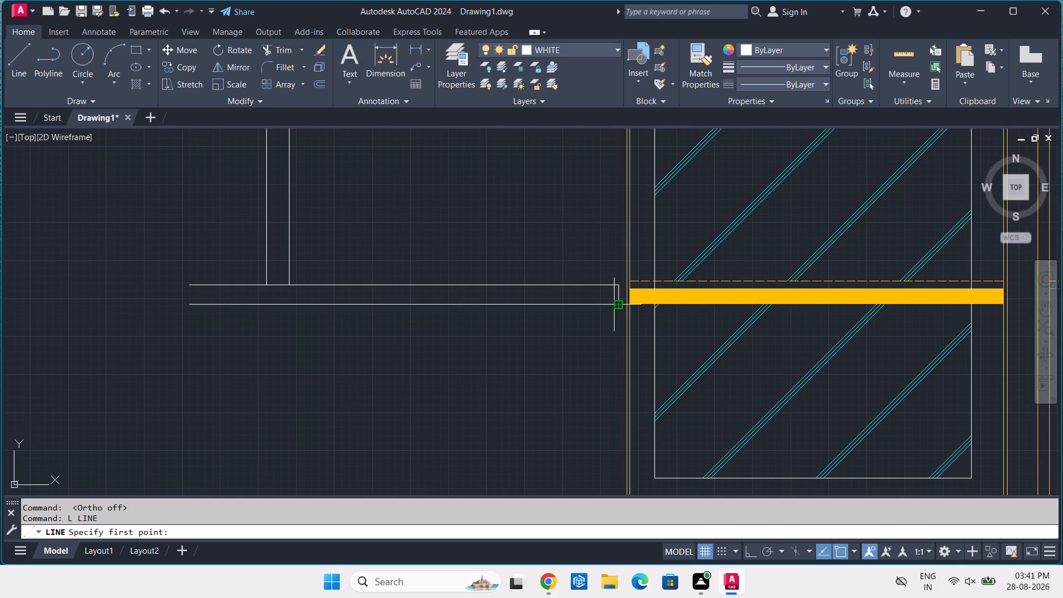
{"action": "scroll", "coordinate": [618, 301], "scroll_direction": "up", "scroll_amount": 3}
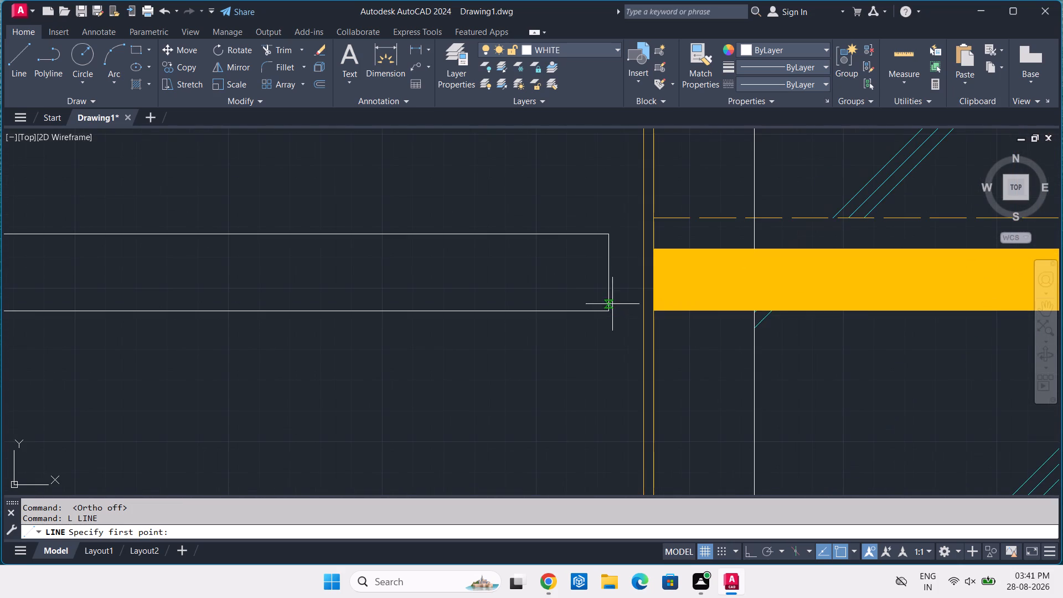
{"action": "left_click", "coordinate": [610, 310]}
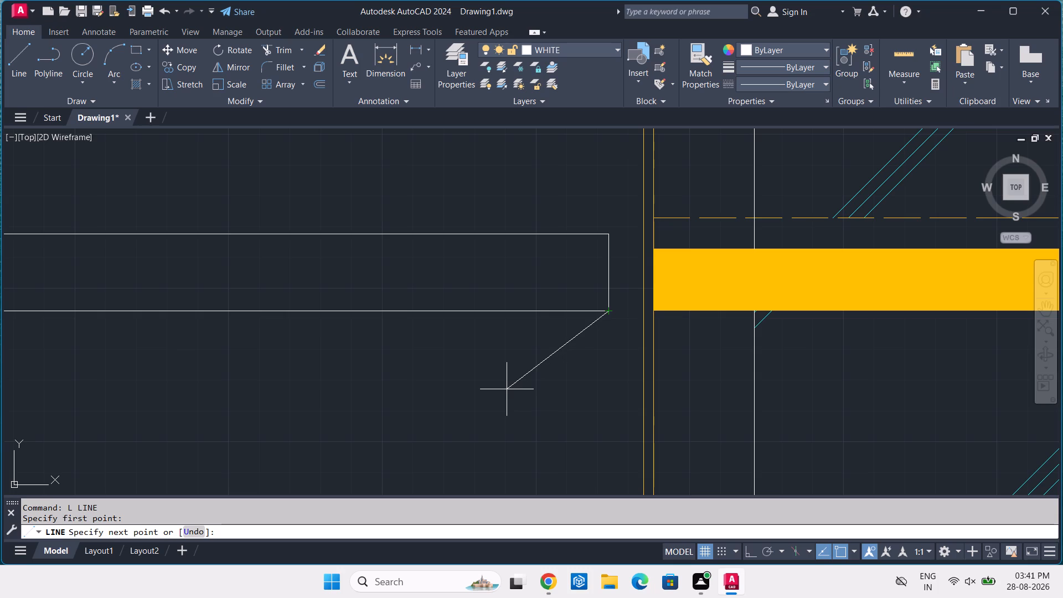
{"action": "left_click", "coordinate": [507, 388]}
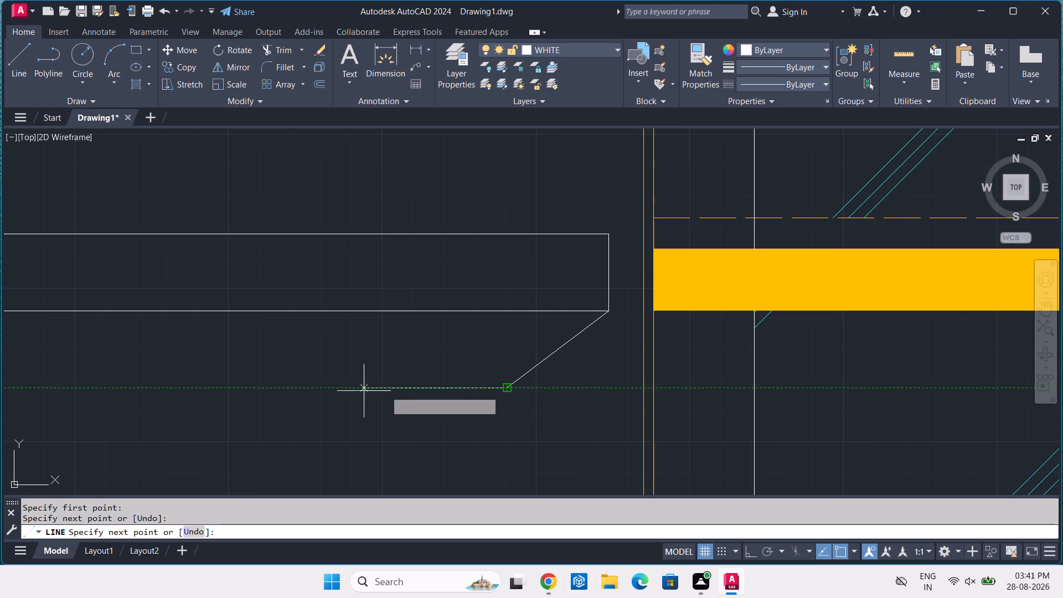
{"action": "scroll", "coordinate": [275, 385], "scroll_direction": "down", "scroll_amount": 1}
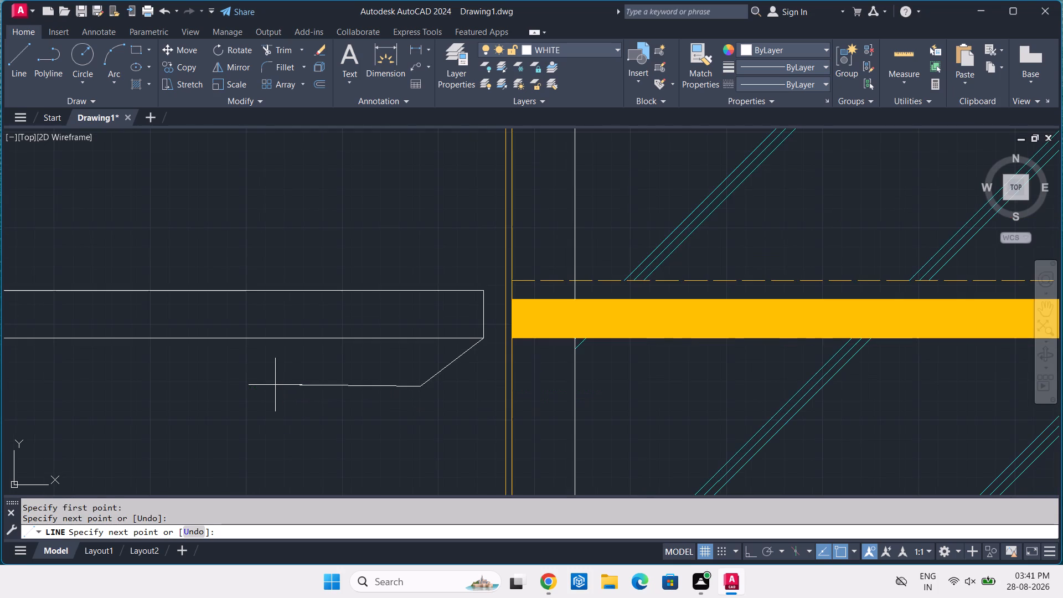
{"action": "middle_click_drag", "start_coordinate": [275, 385], "coordinate": [350, 369]}
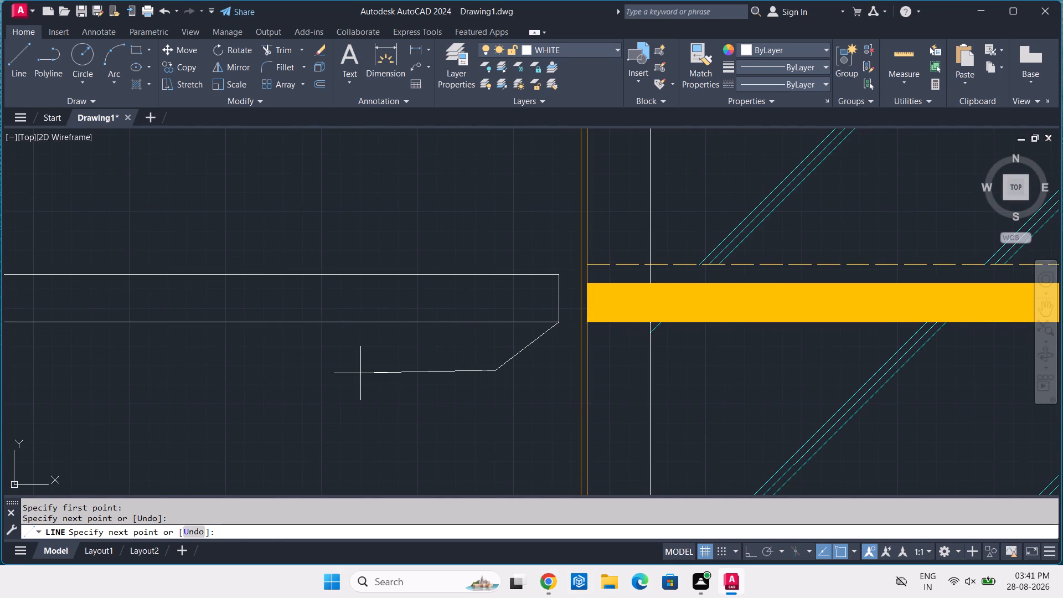
{"action": "key", "text": "F8"}
{"action": "scroll", "coordinate": [361, 370], "scroll_direction": "down", "scroll_amount": 2}
{"action": "middle_click_drag", "start_coordinate": [360, 368], "coordinate": [483, 359]}
{"action": "scroll", "coordinate": [132, 375], "scroll_direction": "up", "scroll_amount": 1}
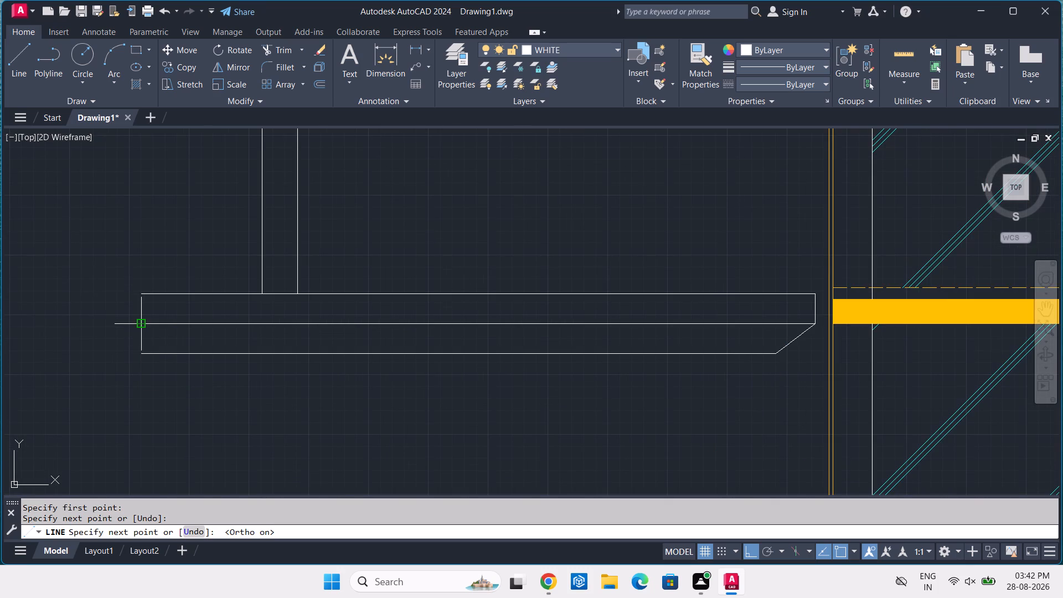
{"action": "left_click", "coordinate": [140, 355]}
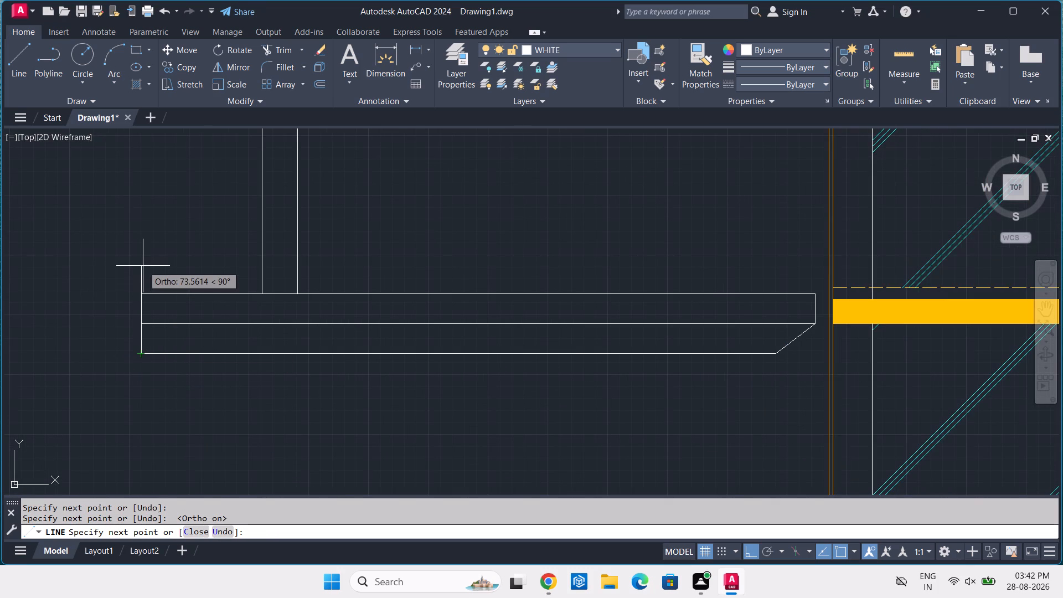
{"action": "key", "text": "Return"}
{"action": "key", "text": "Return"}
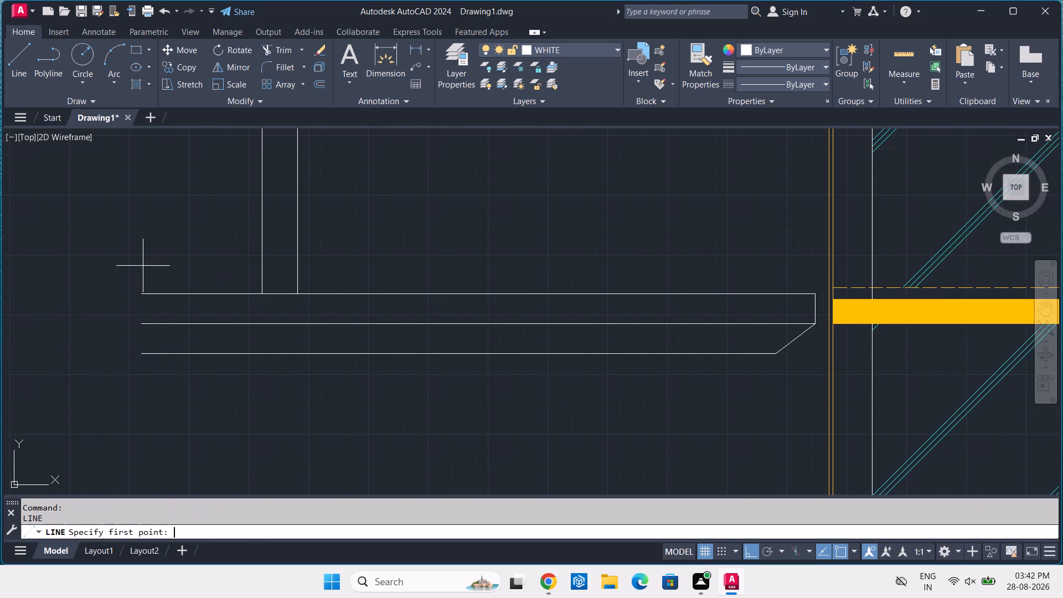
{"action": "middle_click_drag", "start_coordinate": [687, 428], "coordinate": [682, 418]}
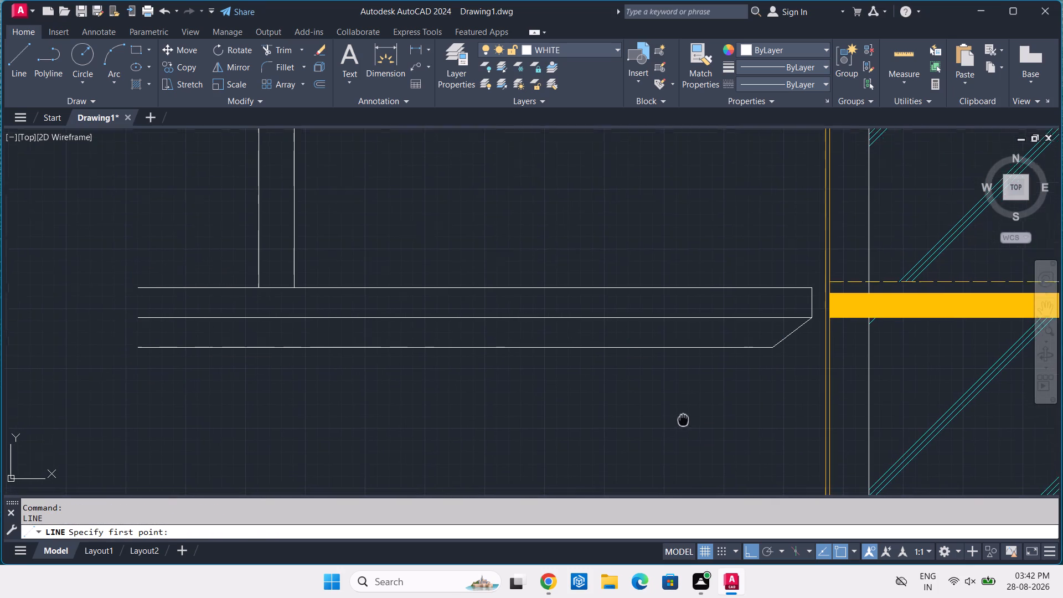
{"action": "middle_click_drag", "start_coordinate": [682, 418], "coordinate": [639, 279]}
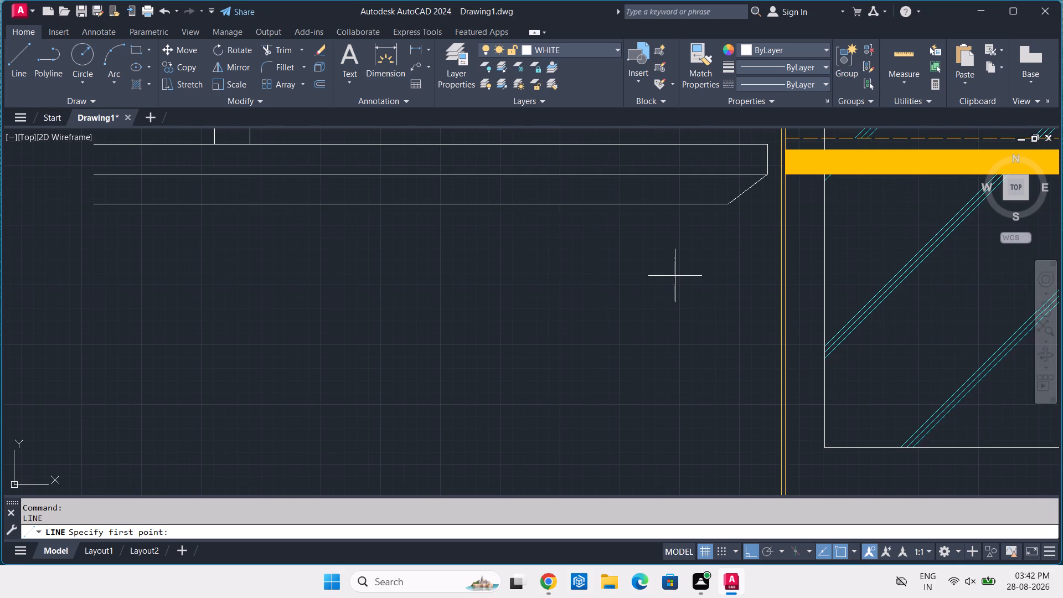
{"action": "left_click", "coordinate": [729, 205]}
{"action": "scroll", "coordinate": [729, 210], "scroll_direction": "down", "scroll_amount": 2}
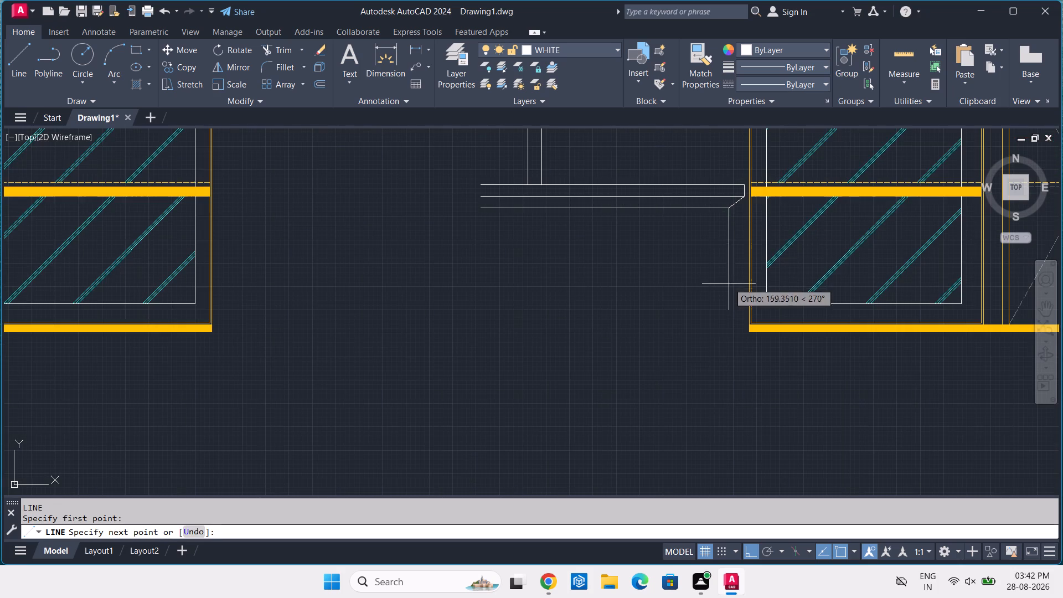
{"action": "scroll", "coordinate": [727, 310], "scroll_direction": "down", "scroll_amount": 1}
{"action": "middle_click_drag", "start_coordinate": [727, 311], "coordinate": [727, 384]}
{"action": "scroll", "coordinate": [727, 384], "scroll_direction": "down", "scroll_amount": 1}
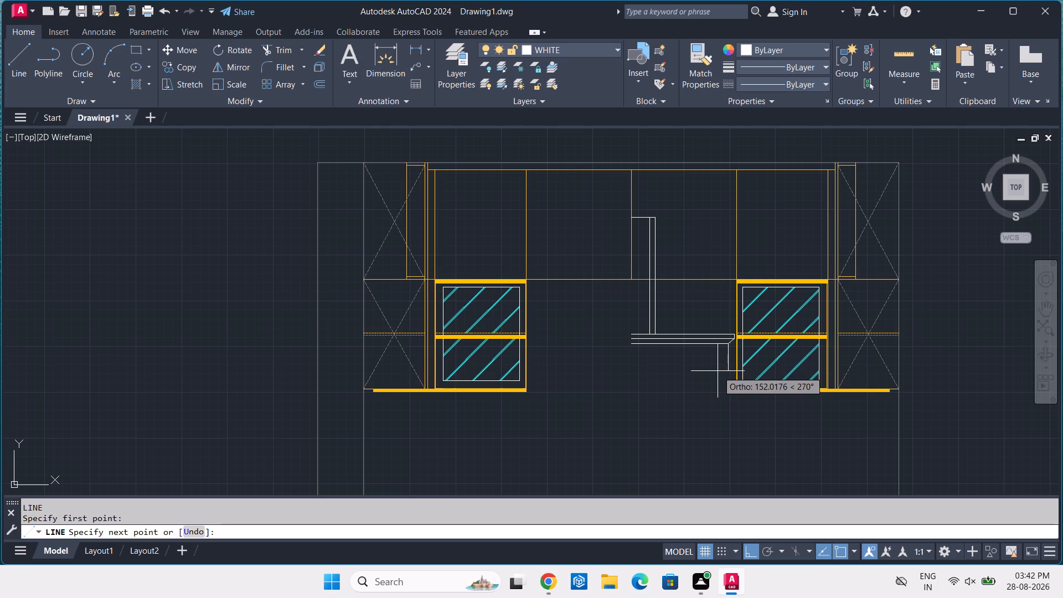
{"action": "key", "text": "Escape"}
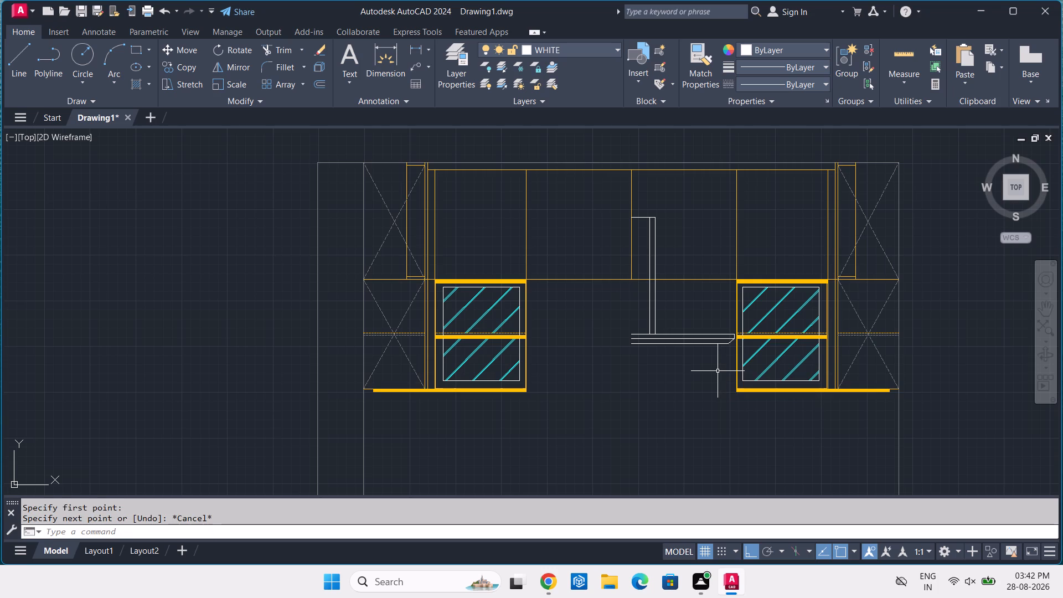
Move the band's right-hand top segment, end edge, diagonal and two lower lines straight down, clear of the white verticals.
{"action": "scroll", "coordinate": [715, 362], "scroll_direction": "up", "scroll_amount": 2}
{"action": "scroll", "coordinate": [757, 288], "scroll_direction": "up", "scroll_amount": 2}
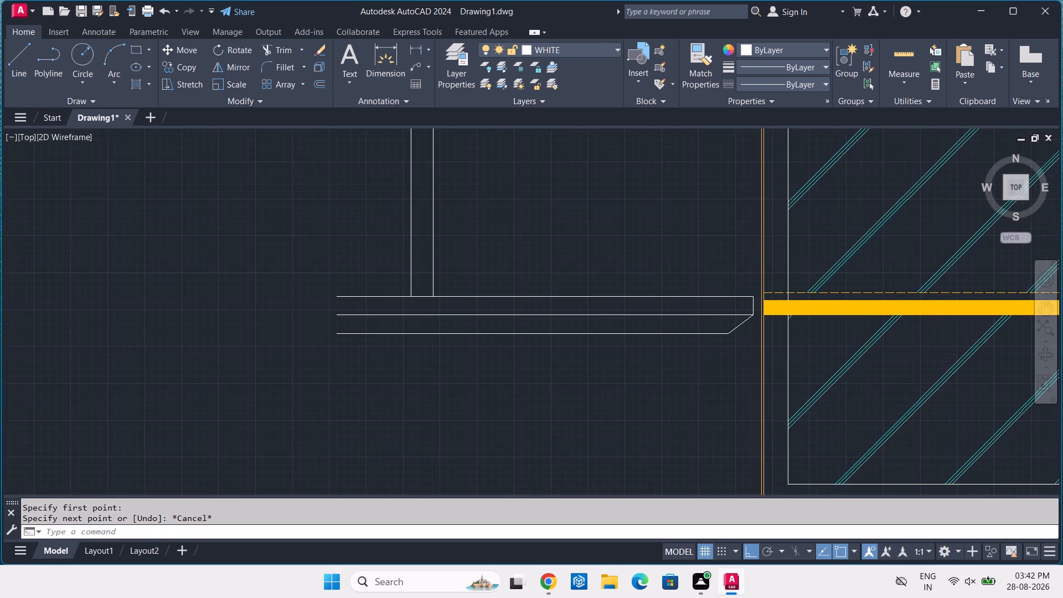
{"action": "left_click", "coordinate": [756, 287]}
{"action": "left_click", "coordinate": [556, 398]}
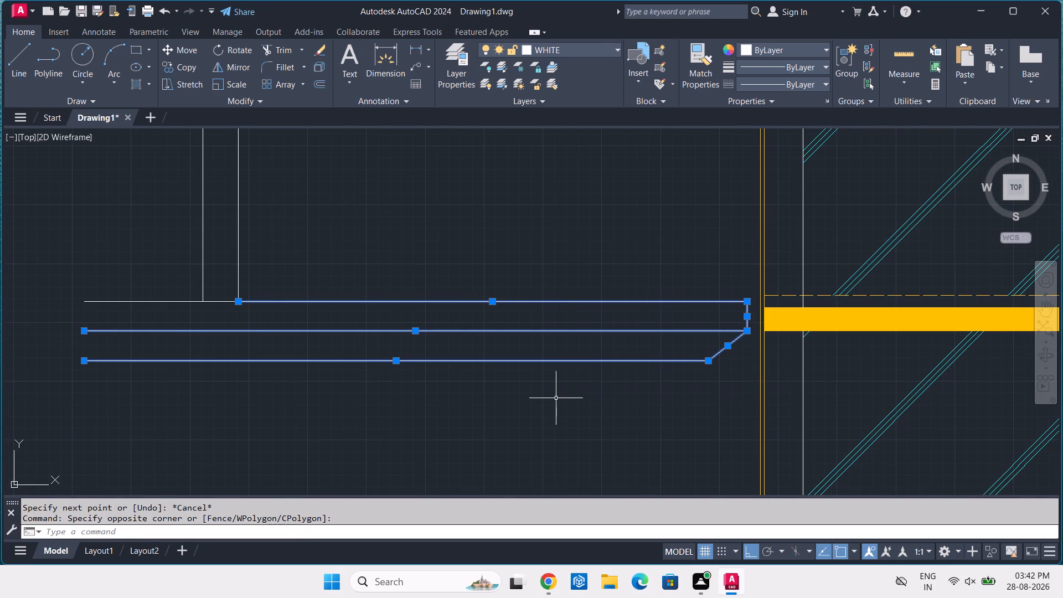
{"action": "type", "text": "M"}
{"action": "key", "text": "space"}
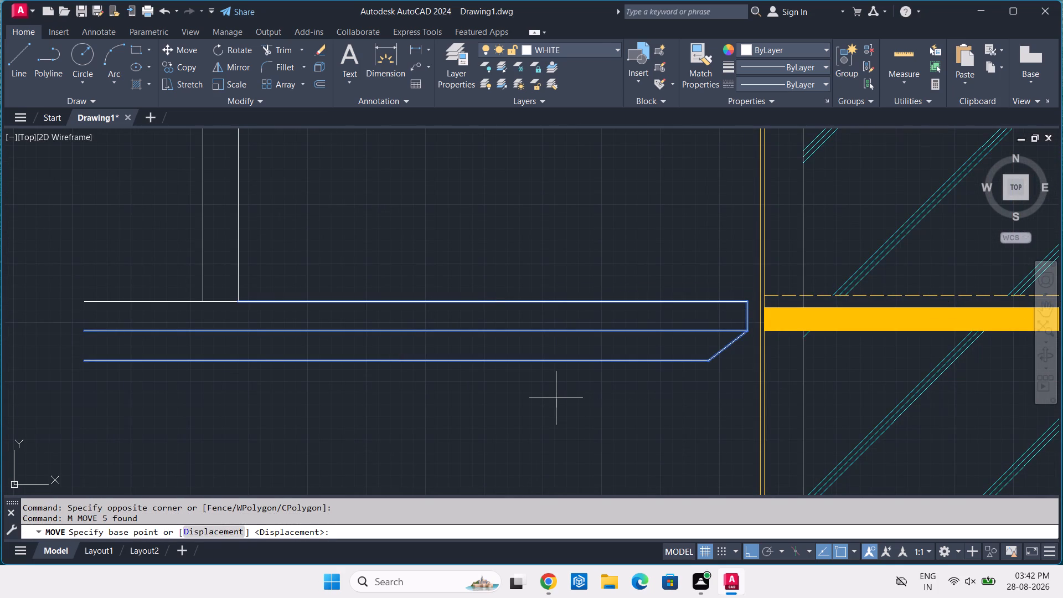
{"action": "left_click", "coordinate": [746, 300]}
{"action": "left_click", "coordinate": [732, 372]}
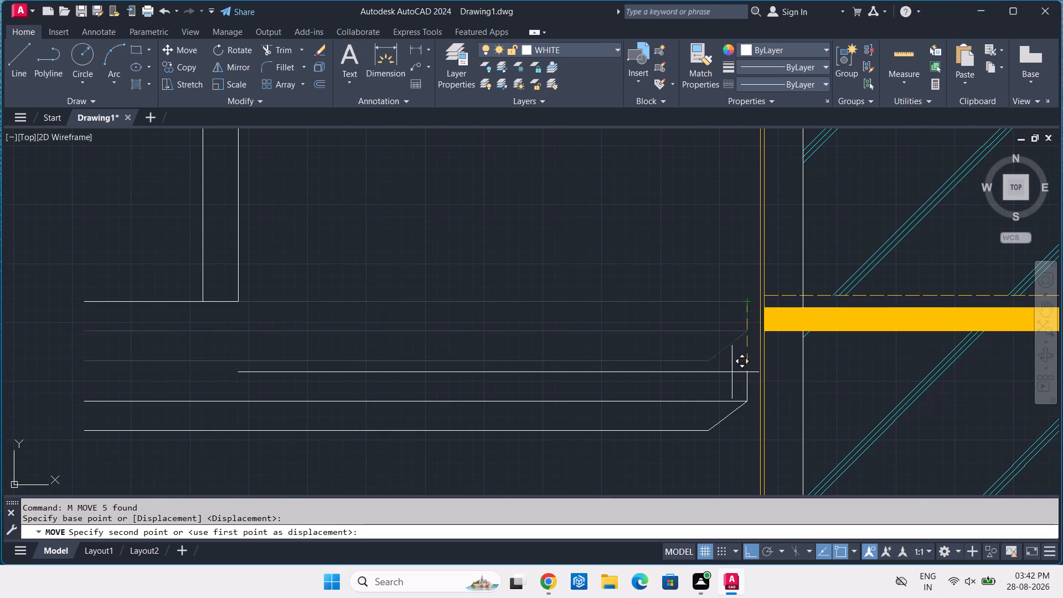
Delete the central element's two white verticals below the horizontal orange line and the short line at their foot.
{"action": "scroll", "coordinate": [714, 349], "scroll_direction": "down", "scroll_amount": 2}
{"action": "left_click", "coordinate": [568, 255]}
{"action": "left_click", "coordinate": [429, 338]}
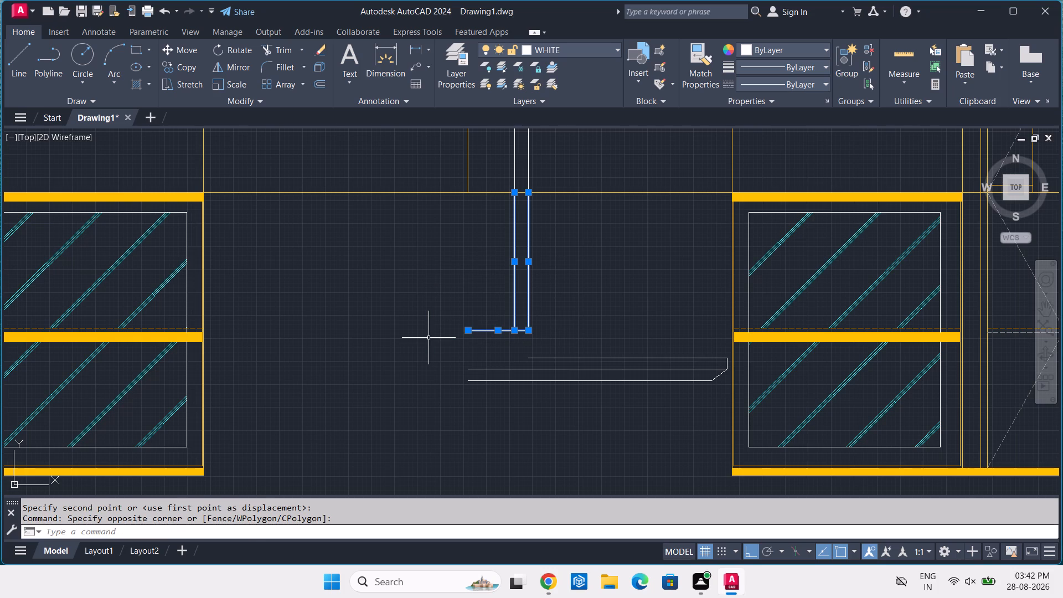
{"action": "key", "text": "Delete"}
Mirror the upper white central element downward about the horizontal orange cabinet line, keeping the original.
{"action": "scroll", "coordinate": [444, 308], "scroll_direction": "down", "scroll_amount": 2}
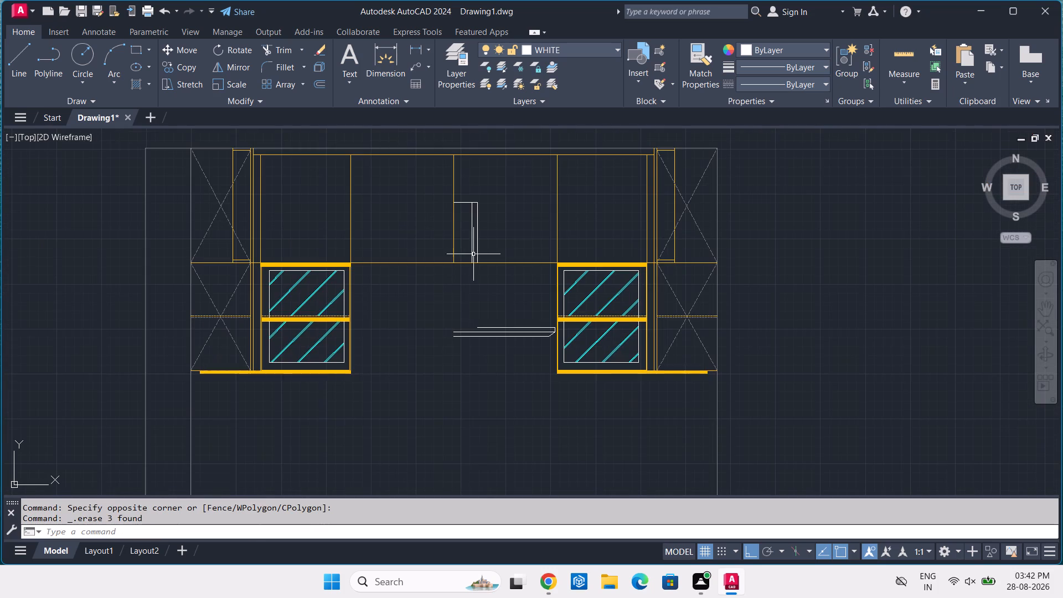
{"action": "left_click", "coordinate": [491, 193]}
{"action": "left_click", "coordinate": [464, 214]}
{"action": "type", "text": "MI"}
{"action": "key", "text": "space"}
{"action": "scroll", "coordinate": [503, 228], "scroll_direction": "up", "scroll_amount": 2}
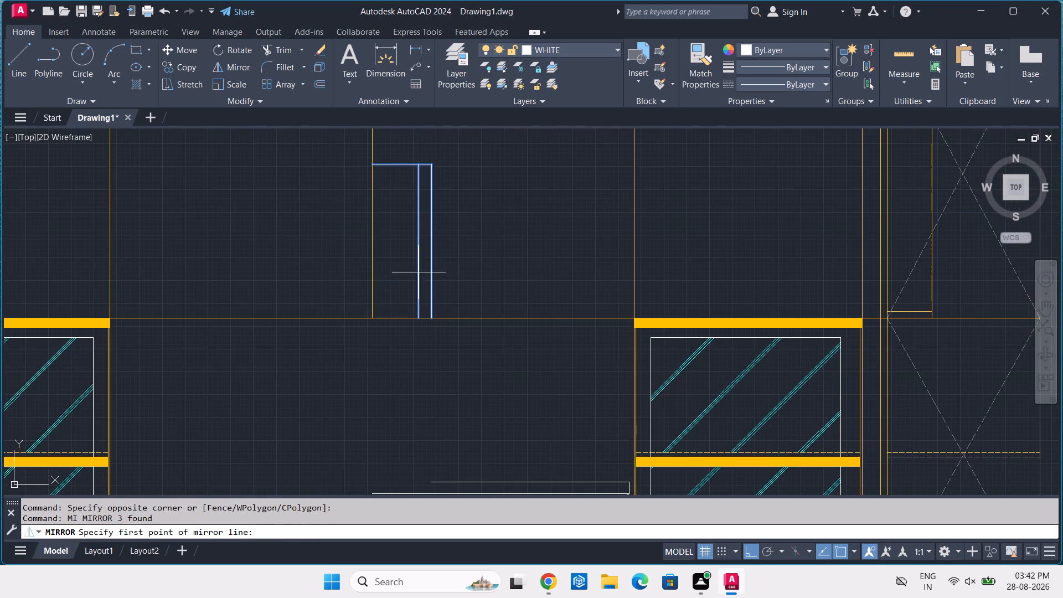
{"action": "left_click", "coordinate": [368, 316]}
{"action": "left_click", "coordinate": [550, 318]}
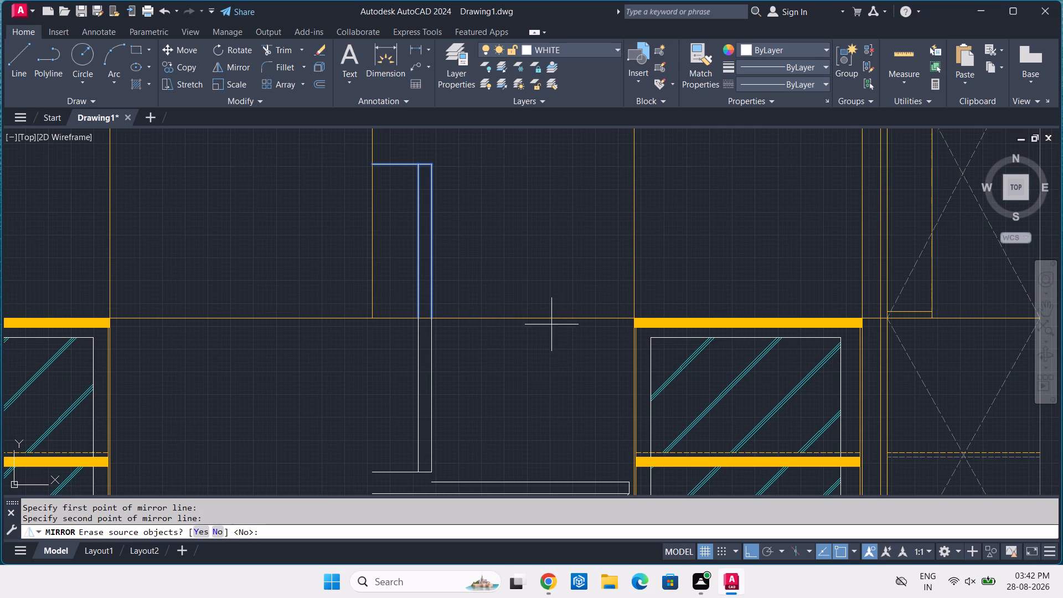
{"action": "key", "text": "Return"}
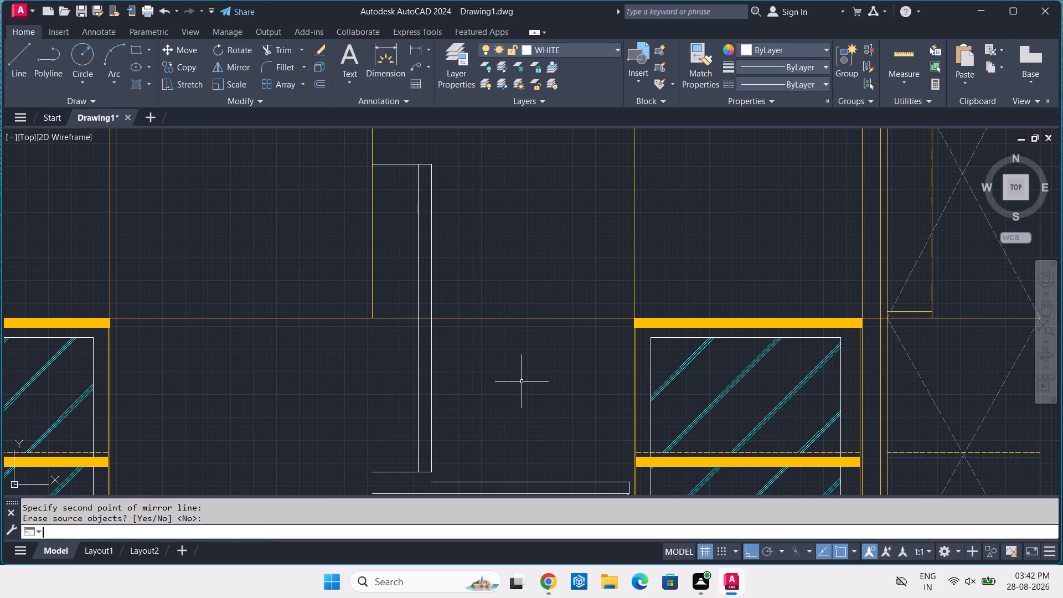
Move the band lines up so the top line's inner end meets the mirrored element's lower outer corner.
{"action": "scroll", "coordinate": [522, 380], "scroll_direction": "down", "scroll_amount": 2}
{"action": "scroll", "coordinate": [514, 469], "scroll_direction": "up", "scroll_amount": 2}
{"action": "scroll", "coordinate": [609, 336], "scroll_direction": "up", "scroll_amount": 2}
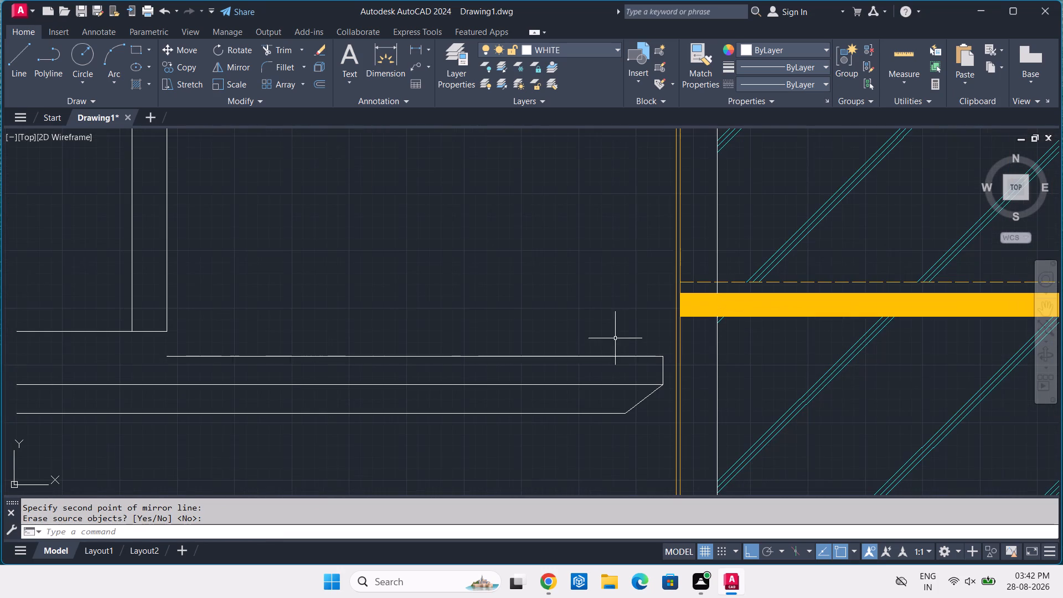
{"action": "left_click", "coordinate": [670, 351]}
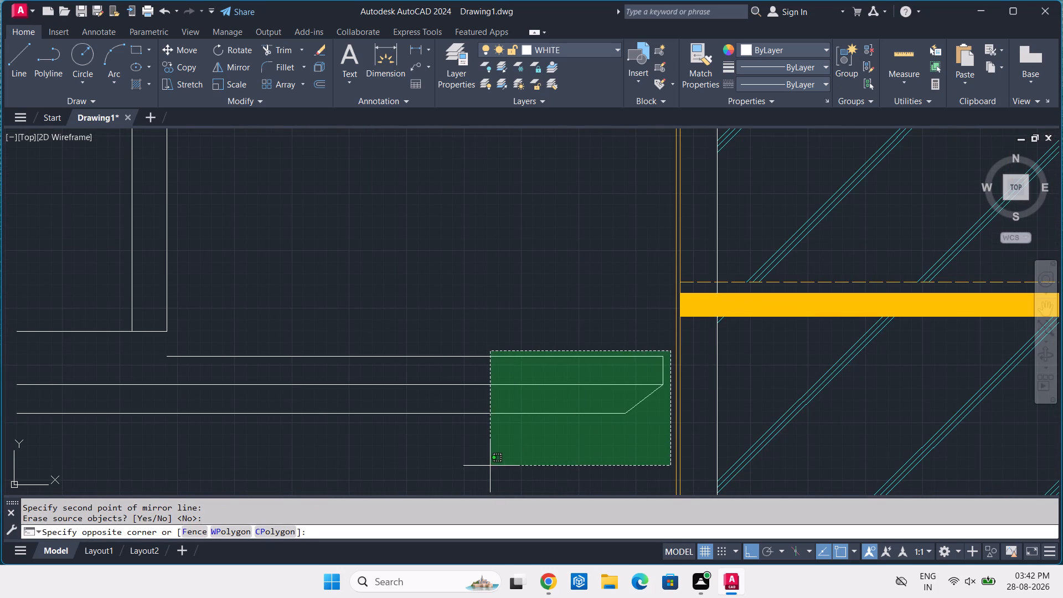
{"action": "left_click", "coordinate": [490, 466]}
{"action": "type", "text": "M"}
{"action": "key", "text": "space"}
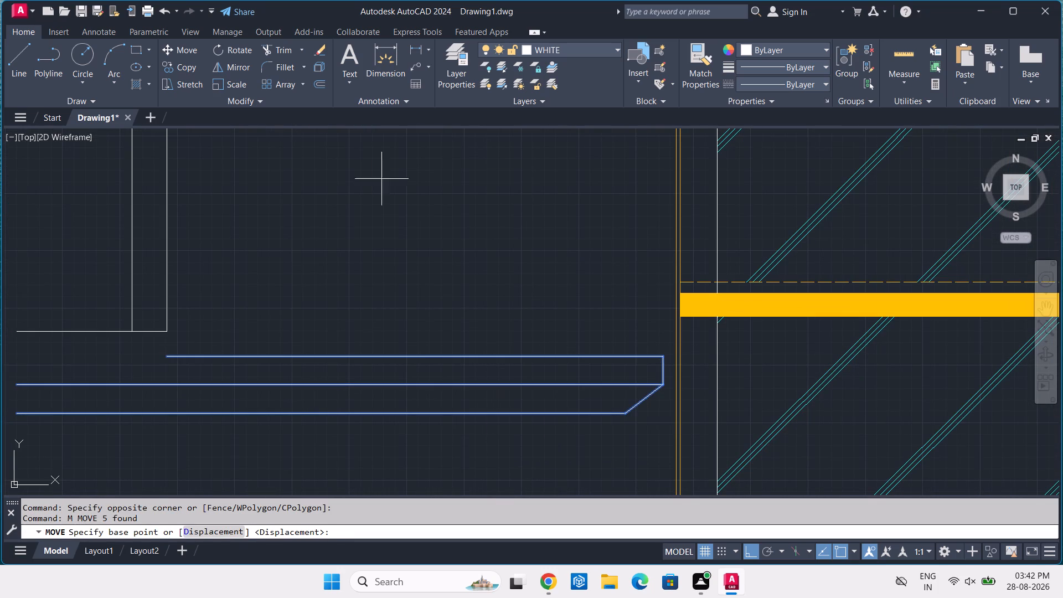
{"action": "left_click", "coordinate": [167, 354]}
{"action": "left_click", "coordinate": [170, 329]}
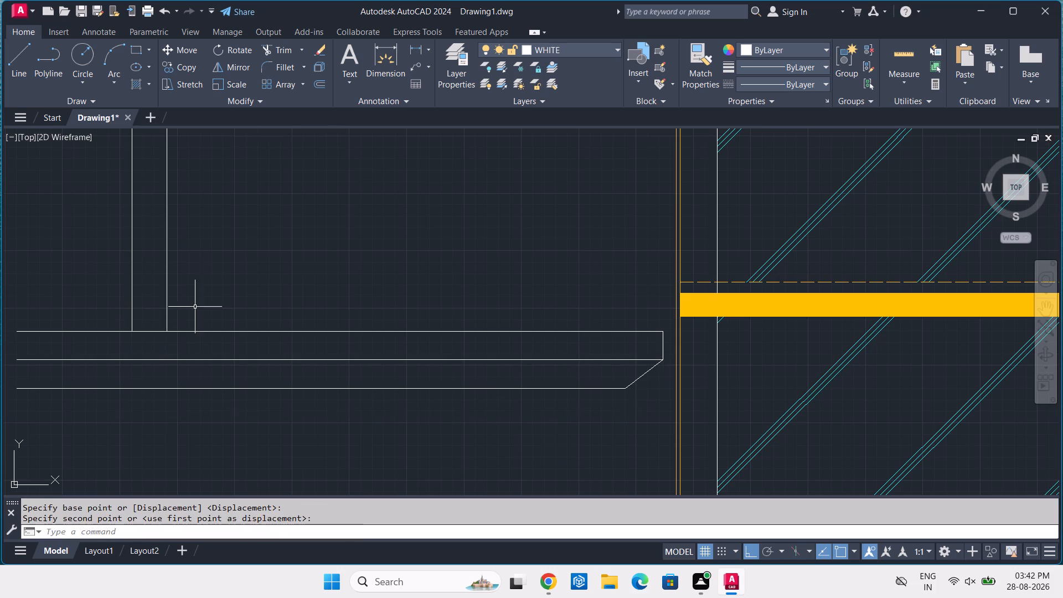
Draw white lines from the chamfer's lower corner straight down to the shelf unit's base level and horizontally to below the band's inner end.
{"action": "scroll", "coordinate": [224, 286], "scroll_direction": "down", "scroll_amount": 3}
{"action": "middle_click_drag", "start_coordinate": [312, 246], "coordinate": [319, 255]}
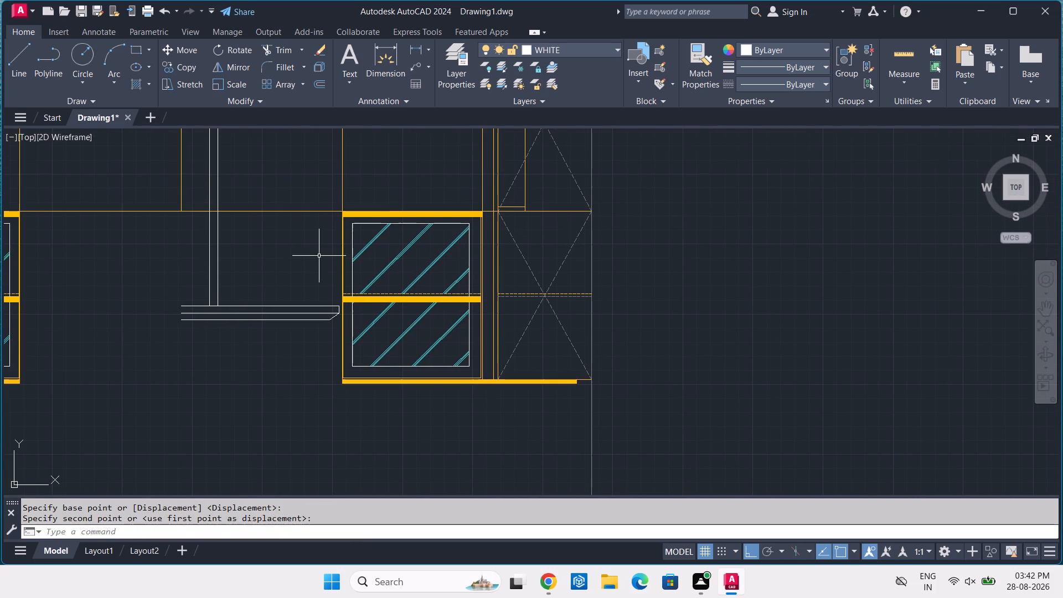
{"action": "type", "text": "L"}
{"action": "key", "text": "space"}
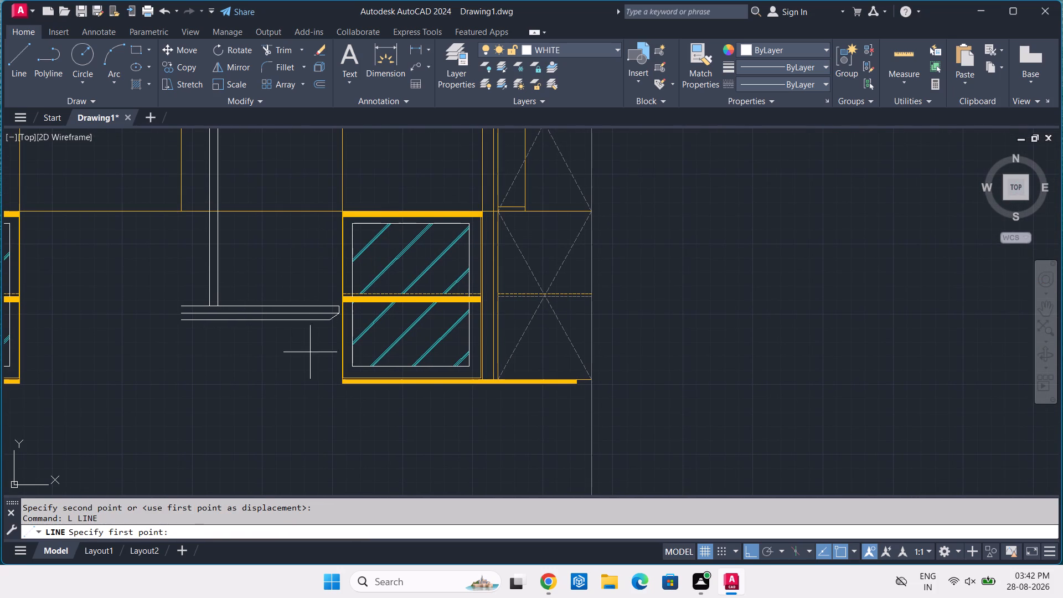
{"action": "scroll", "coordinate": [294, 338], "scroll_direction": "up", "scroll_amount": 2}
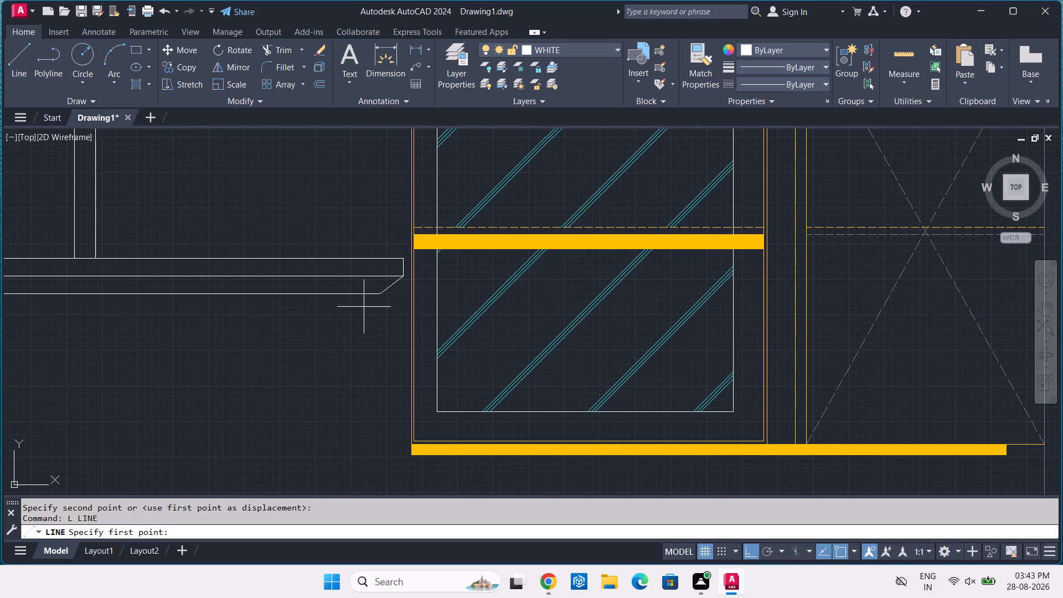
{"action": "left_click", "coordinate": [380, 296]}
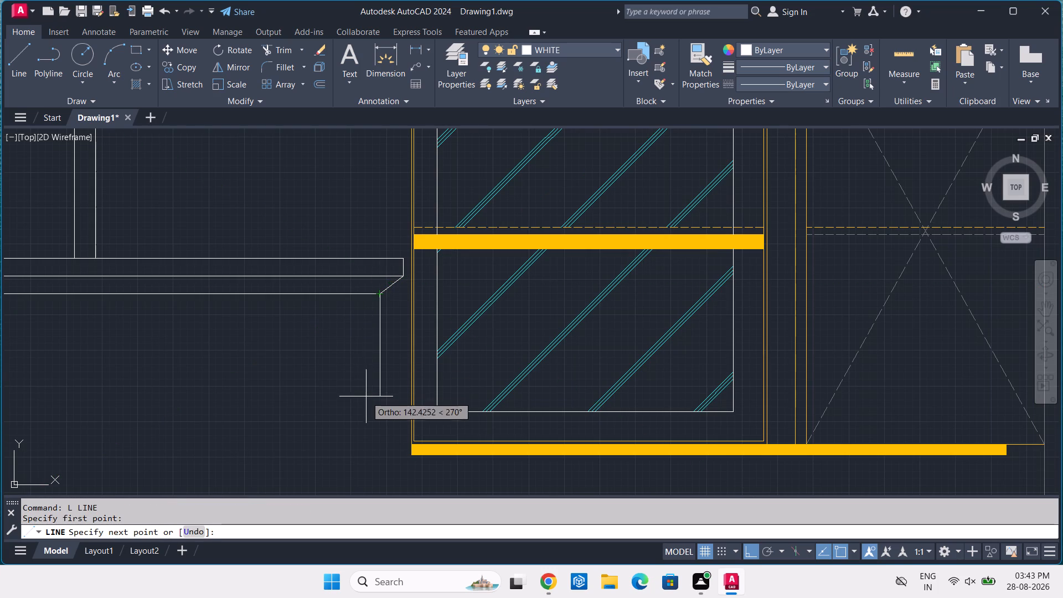
{"action": "left_click", "coordinate": [380, 452]}
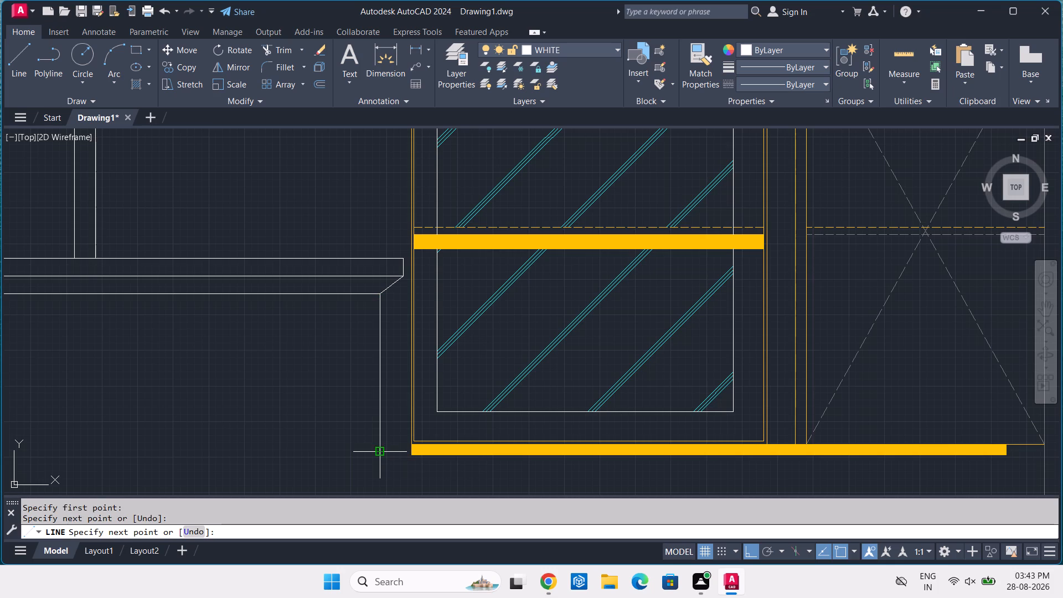
{"action": "scroll", "coordinate": [369, 452], "scroll_direction": "down", "scroll_amount": 2}
{"action": "scroll", "coordinate": [226, 408], "scroll_direction": "up", "scroll_amount": 1}
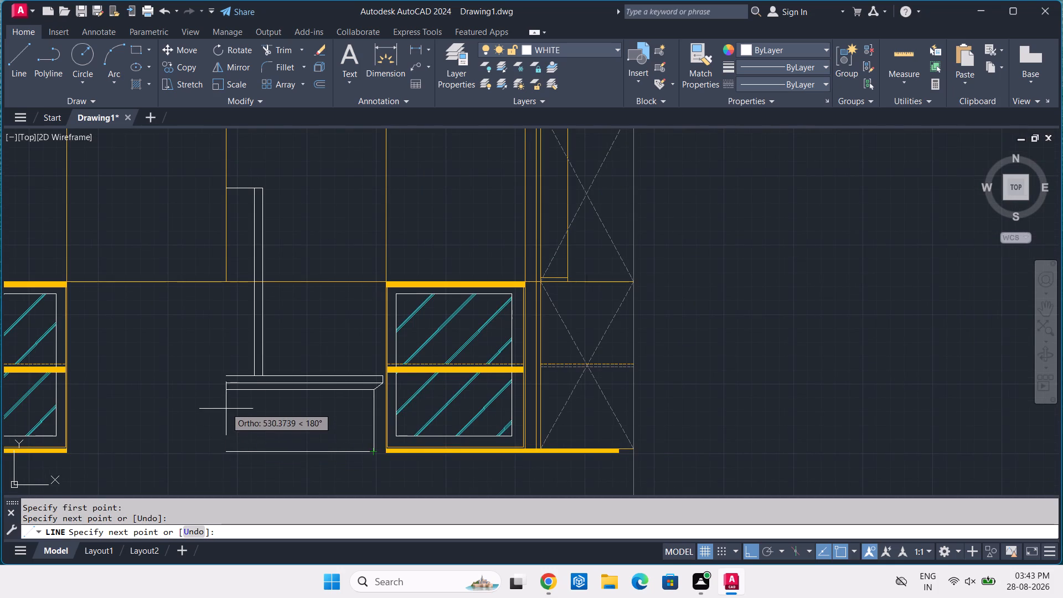
{"action": "scroll", "coordinate": [226, 408], "scroll_direction": "up", "scroll_amount": 1}
{"action": "middle_click_drag", "start_coordinate": [221, 363], "coordinate": [236, 282]}
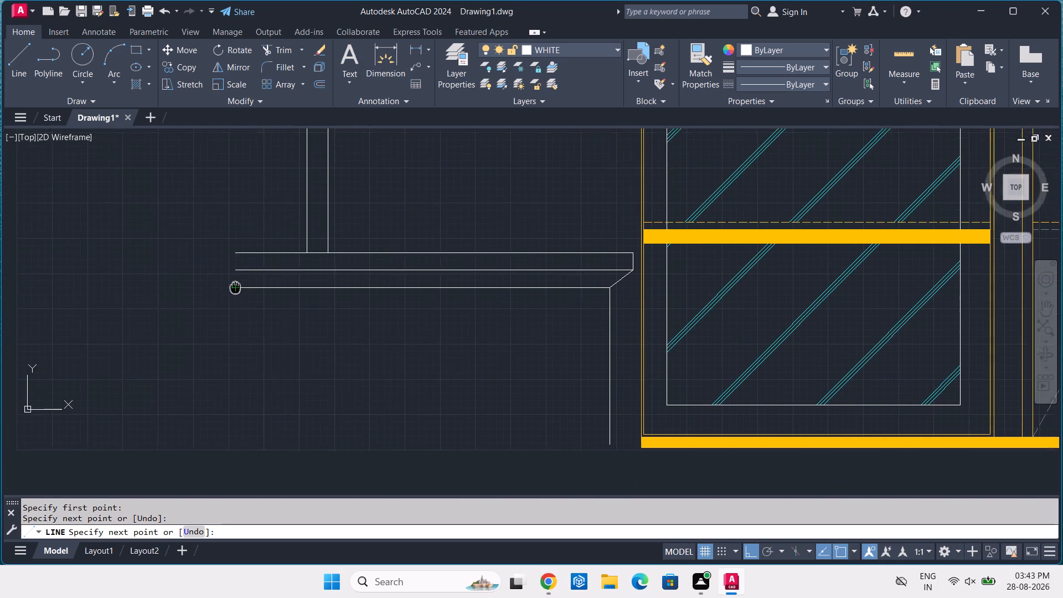
{"action": "middle_click_drag", "start_coordinate": [236, 282], "coordinate": [239, 275]}
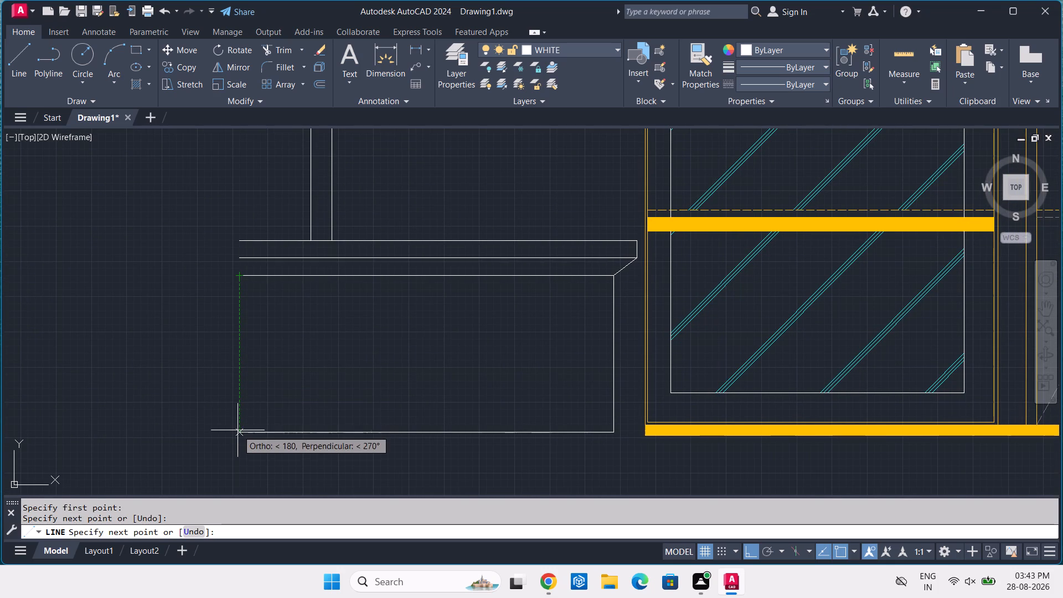
{"action": "left_click", "coordinate": [238, 431]}
{"action": "key", "text": "Return"}
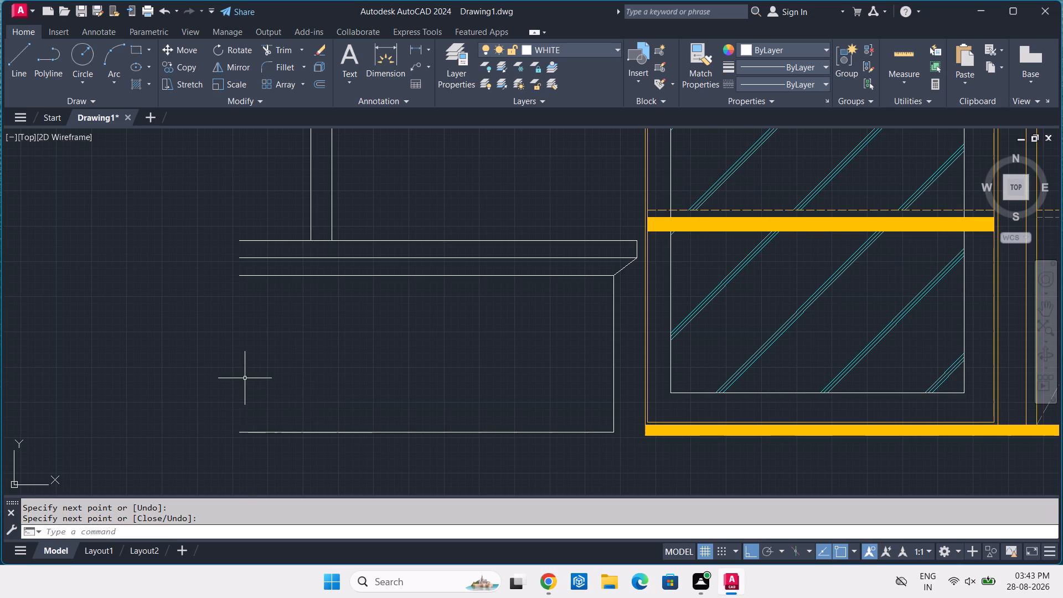
Draw a slanted line from the chamfer's upper outer corner to the foot of the new vertical line.
{"action": "key", "text": "F8"}
{"action": "type", "text": "L"}
{"action": "key", "text": "space"}
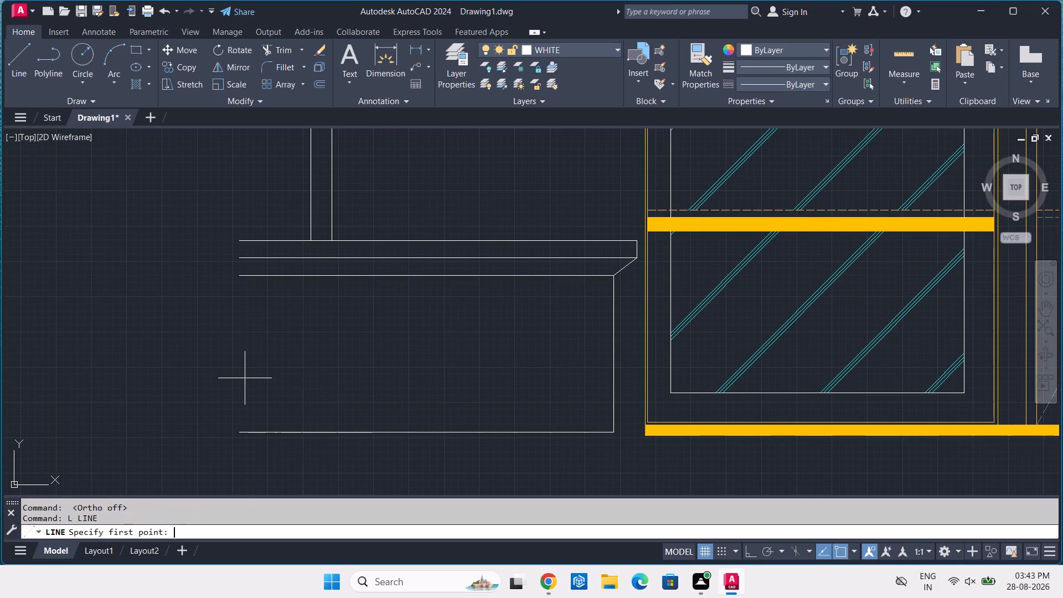
{"action": "middle_click_drag", "start_coordinate": [493, 363], "coordinate": [386, 301]}
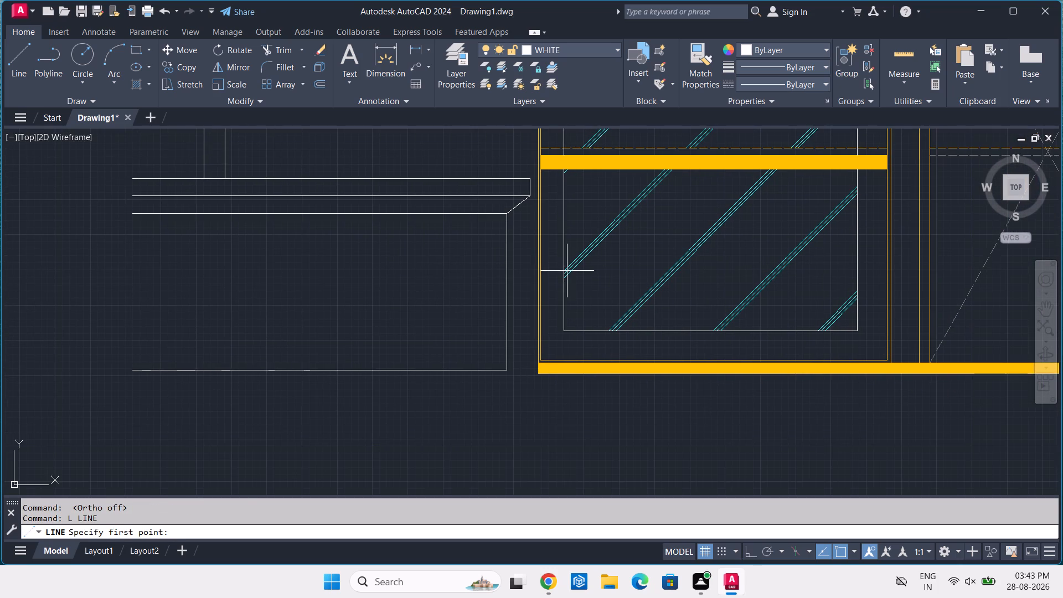
{"action": "scroll", "coordinate": [545, 242], "scroll_direction": "up", "scroll_amount": 1}
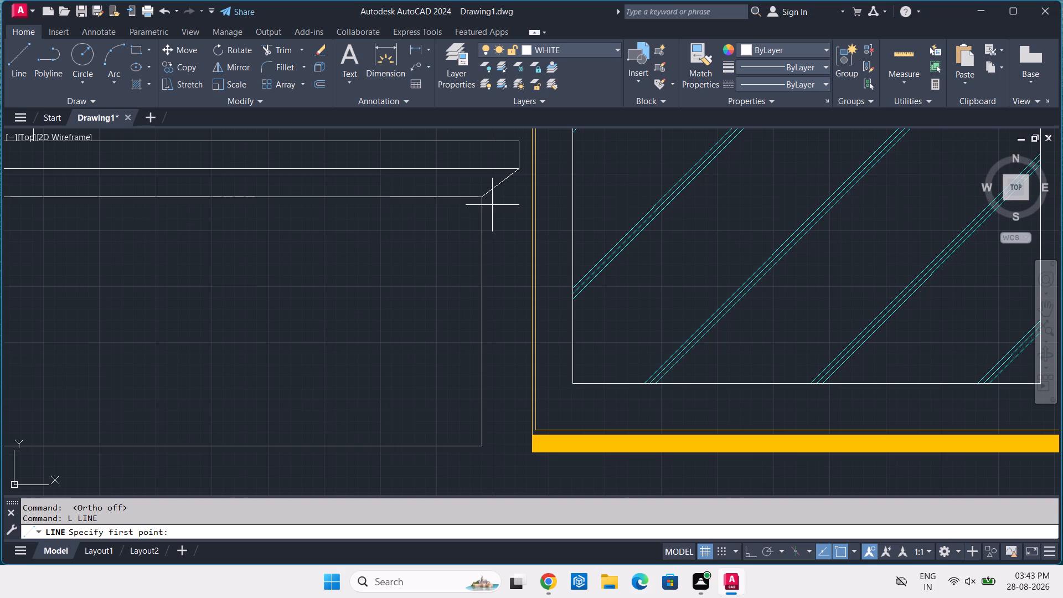
{"action": "left_click", "coordinate": [520, 171]}
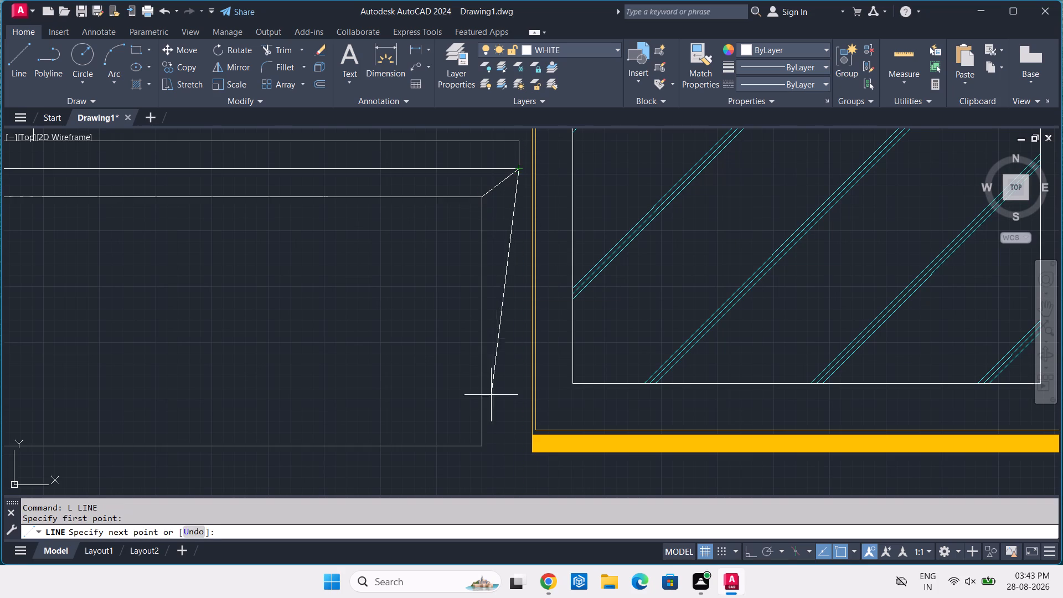
{"action": "left_click", "coordinate": [483, 446]}
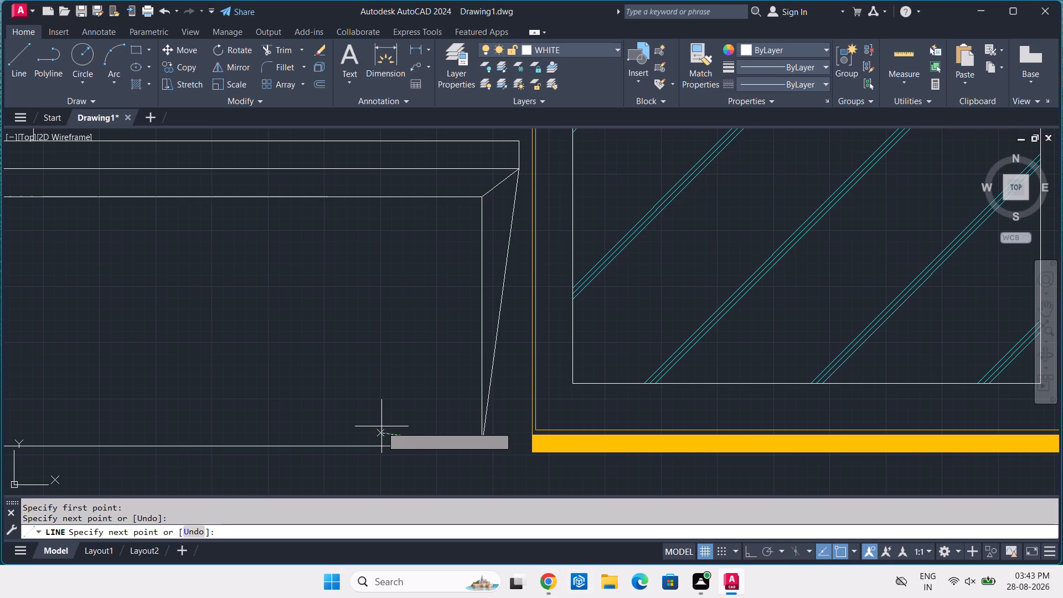
{"action": "key", "text": "Return"}
Draw a horizontal line starting 10 units above the foot of the vertical, ending directly above the bottom line's inner end.
{"action": "type", "text": "L"}
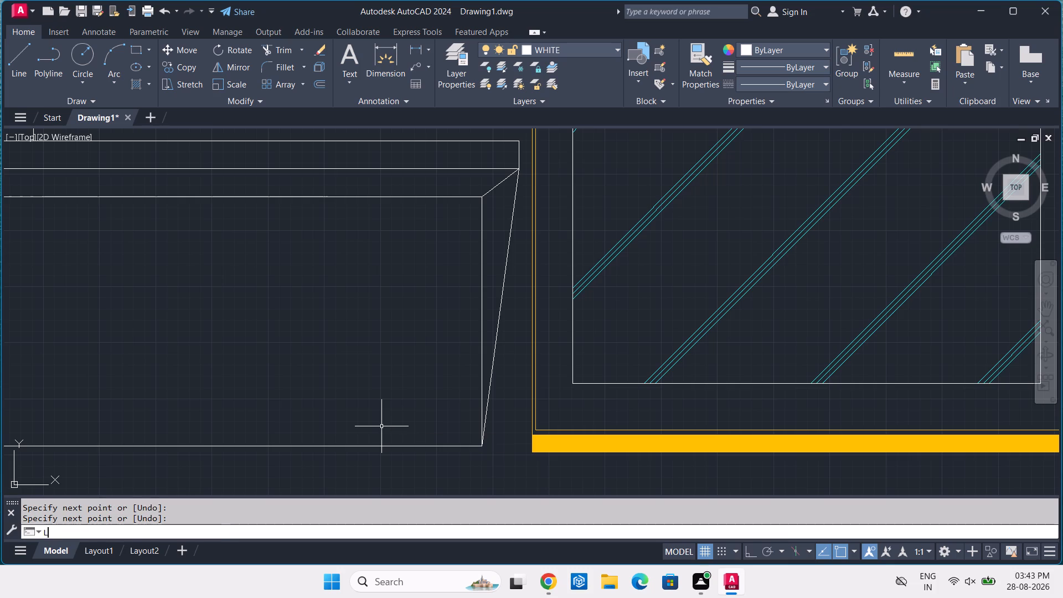
{"action": "key", "text": "space"}
{"action": "type", "text": "TK"}
{"action": "key", "text": "space"}
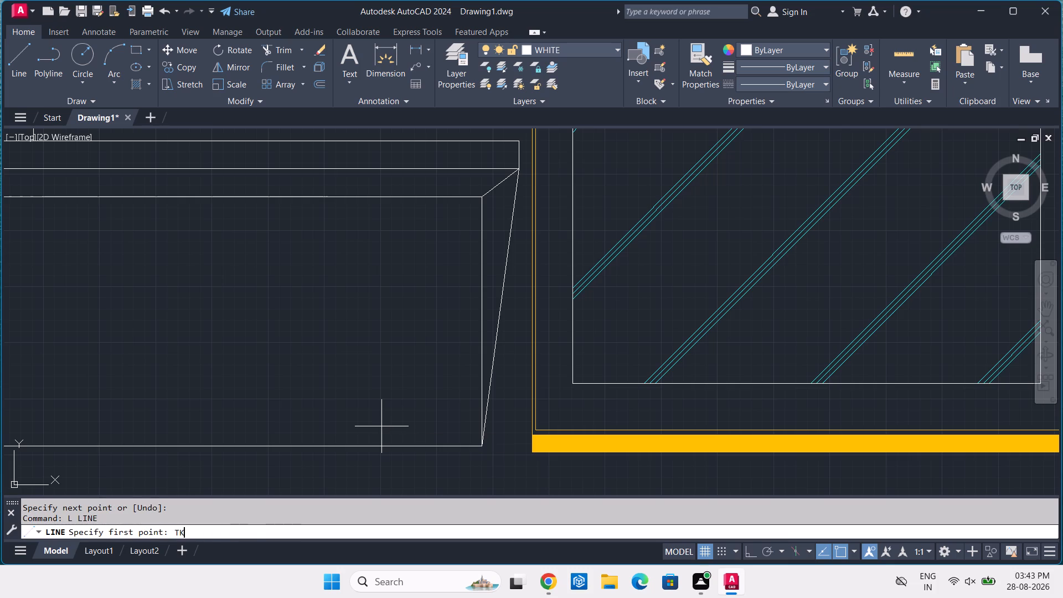
{"action": "key", "text": "F8"}
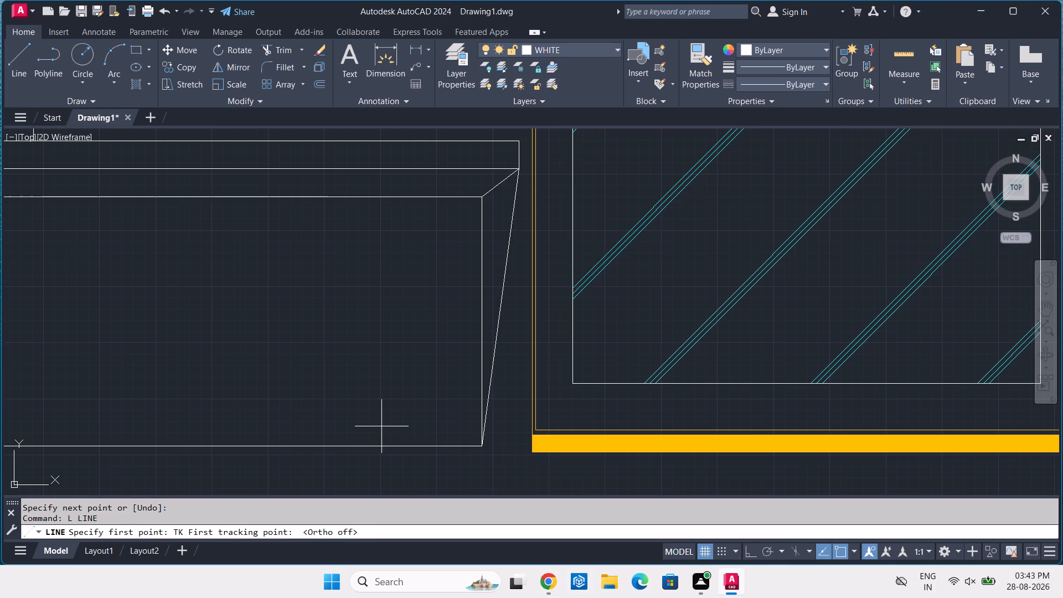
{"action": "key", "text": "F8"}
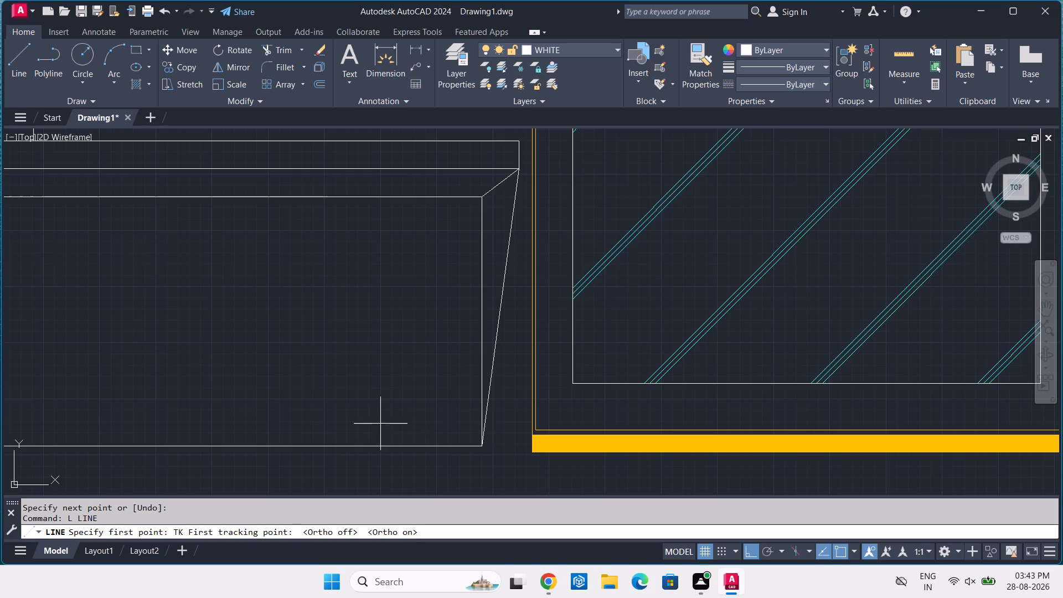
{"action": "scroll", "coordinate": [482, 443], "scroll_direction": "up", "scroll_amount": 2}
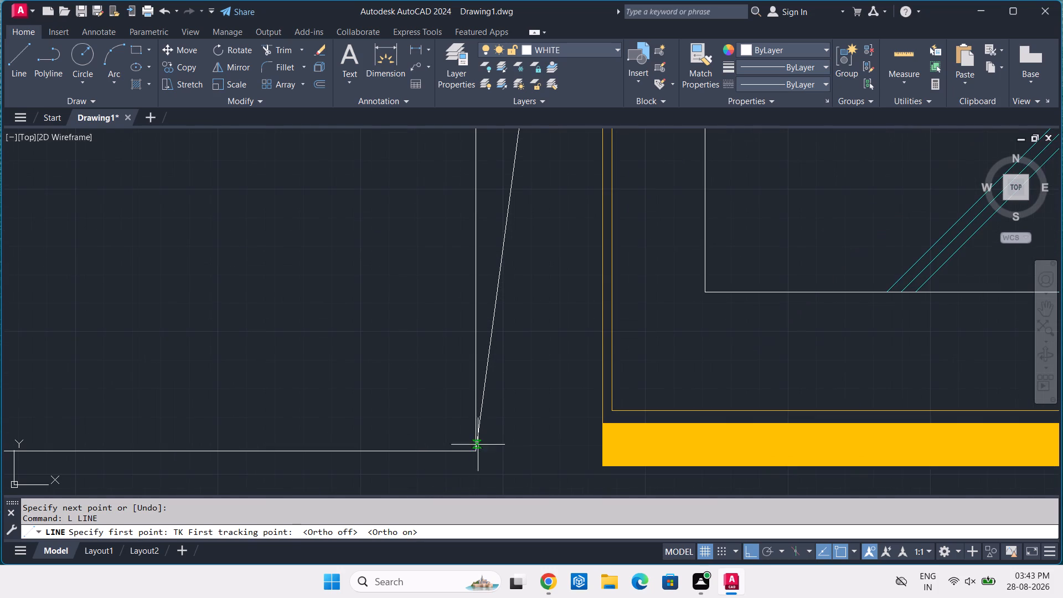
{"action": "left_click", "coordinate": [474, 455]}
{"action": "type", "text": "10"}
{"action": "key", "text": "Return"}
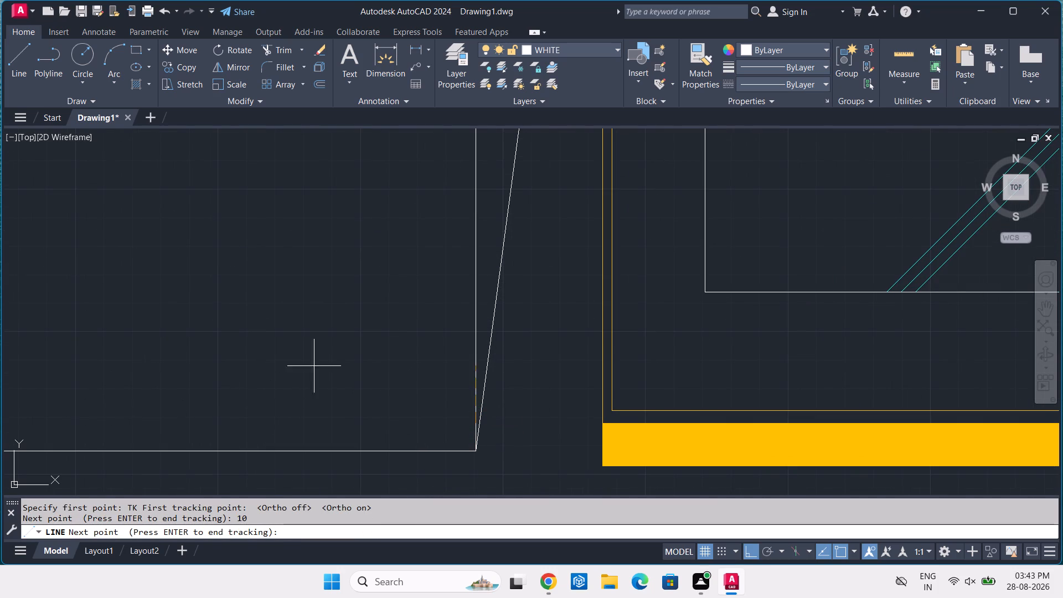
{"action": "key", "text": "Return"}
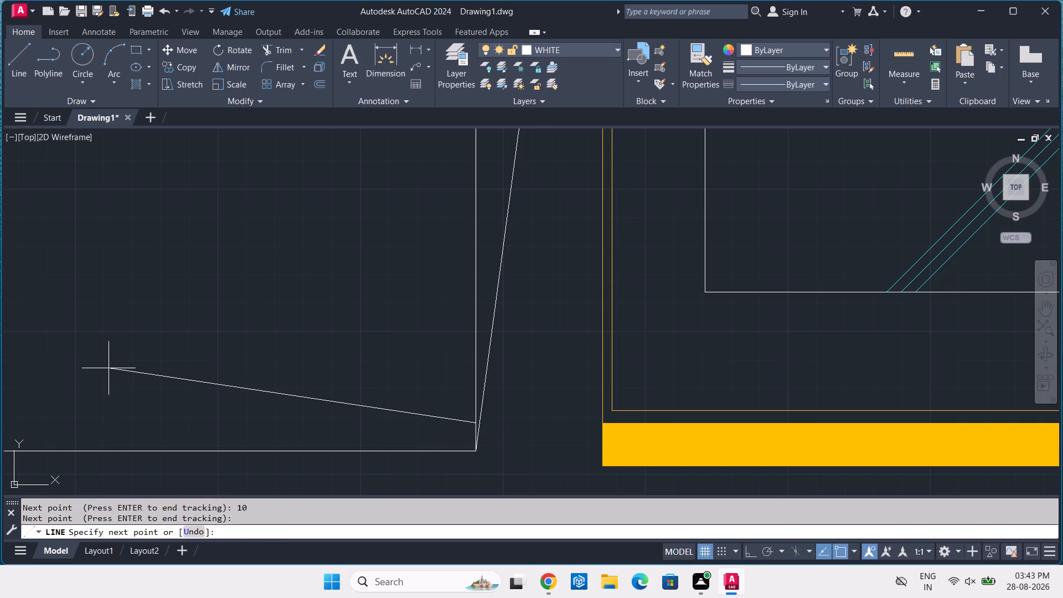
{"action": "scroll", "coordinate": [107, 369], "scroll_direction": "down", "scroll_amount": 1}
{"action": "scroll", "coordinate": [66, 390], "scroll_direction": "down", "scroll_amount": 1}
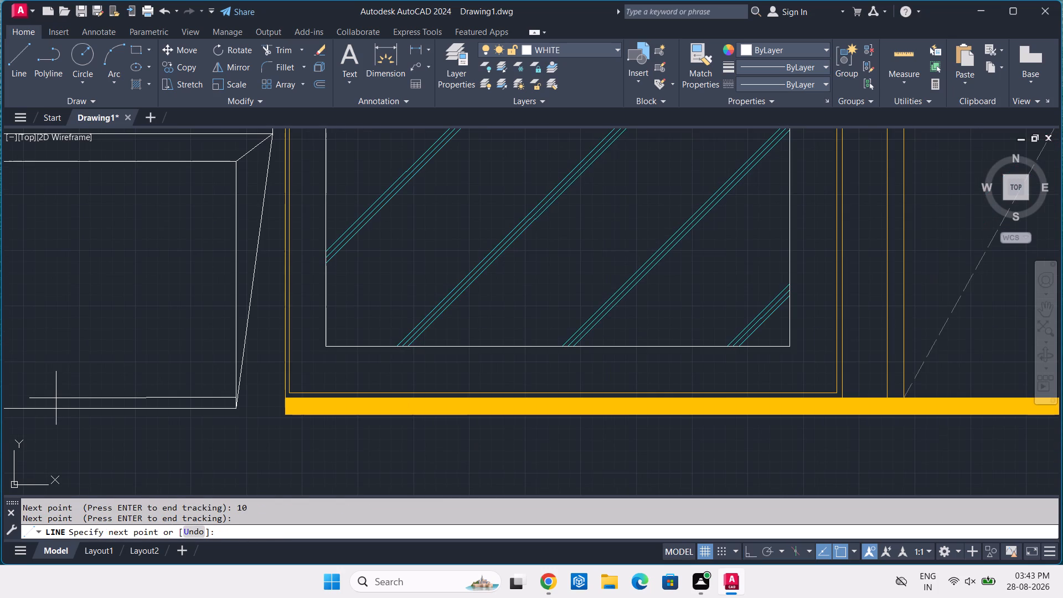
{"action": "key", "text": "F8"}
{"action": "middle_click_drag", "start_coordinate": [62, 401], "coordinate": [329, 461]}
{"action": "scroll", "coordinate": [329, 460], "scroll_direction": "down", "scroll_amount": 2}
{"action": "scroll", "coordinate": [178, 447], "scroll_direction": "up", "scroll_amount": 1}
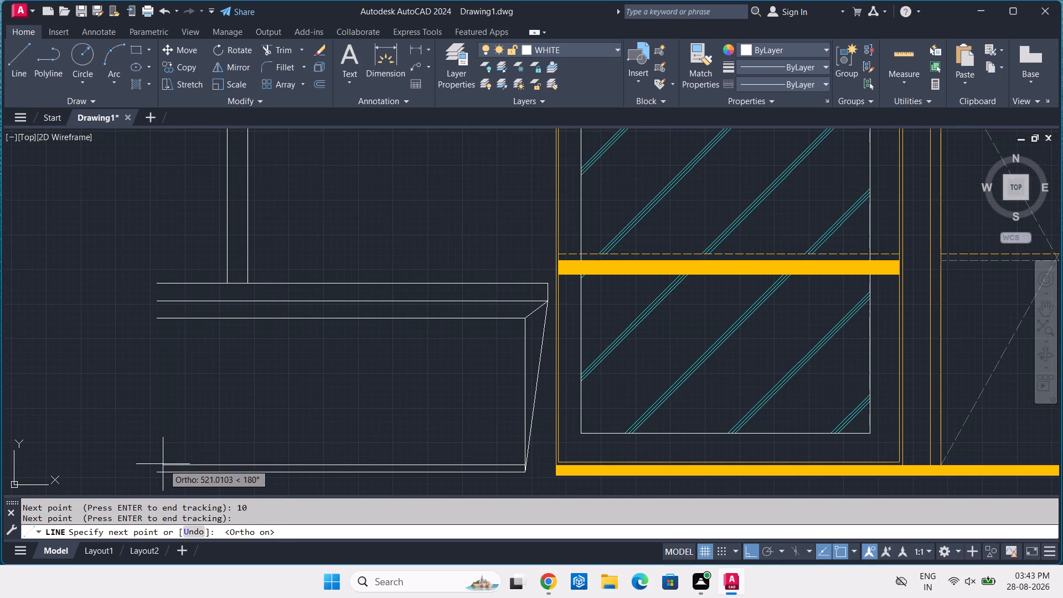
{"action": "scroll", "coordinate": [157, 466], "scroll_direction": "up", "scroll_amount": 2}
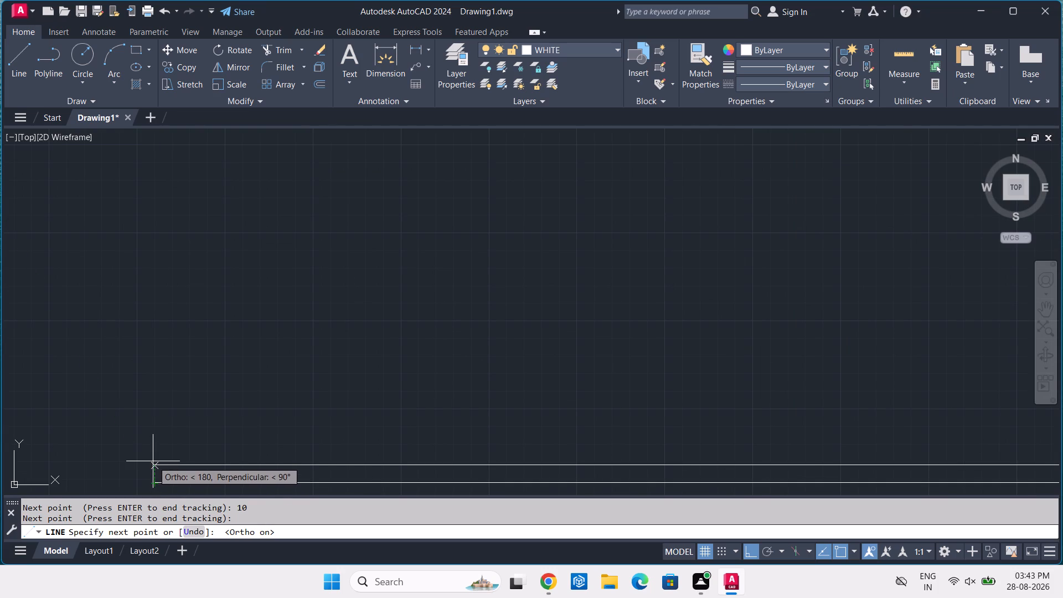
{"action": "left_click", "coordinate": [153, 464]}
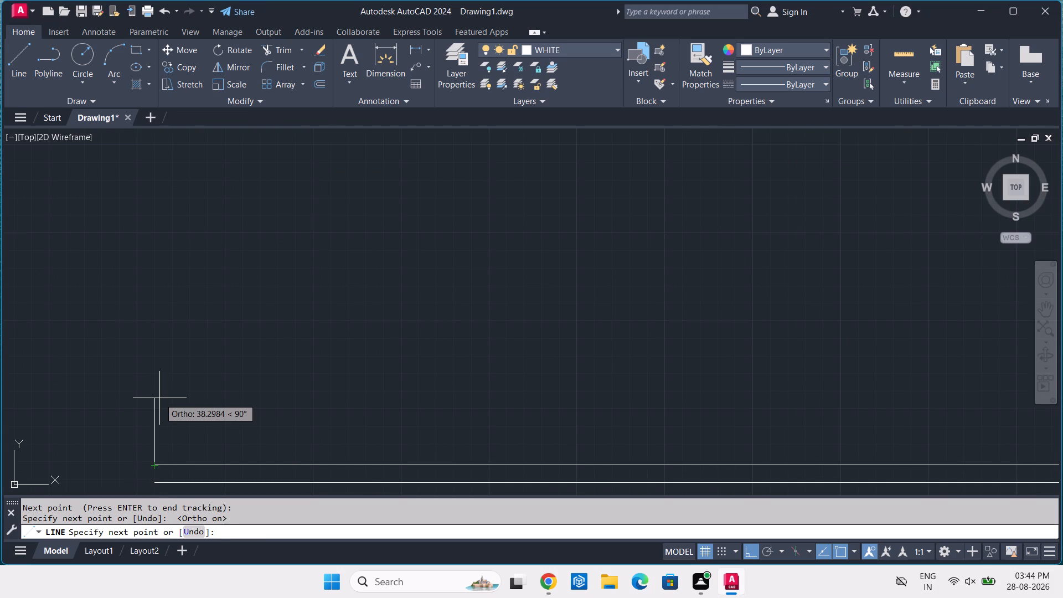
{"action": "key", "text": "Return"}
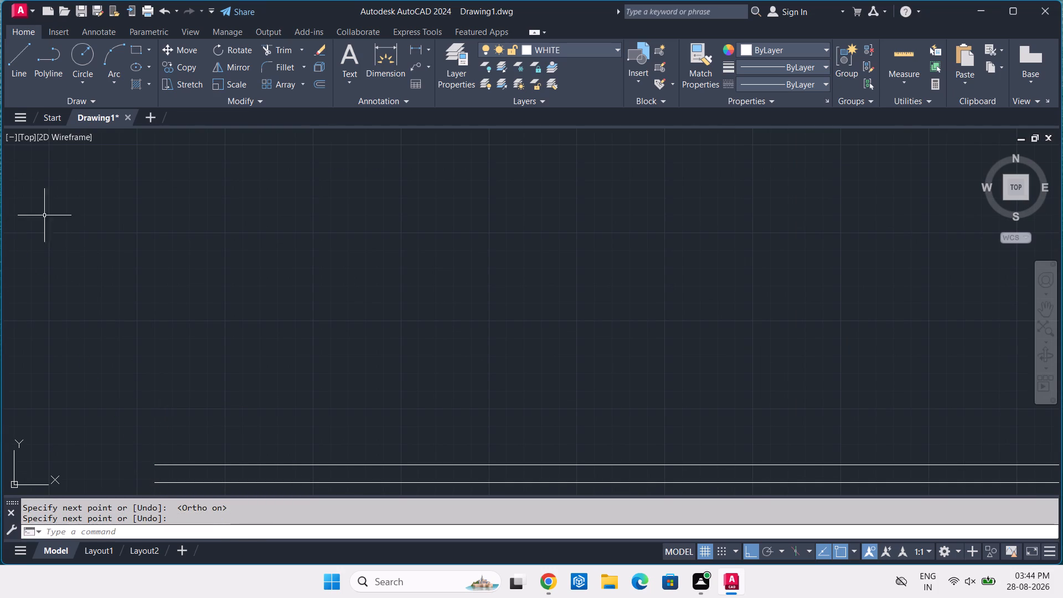
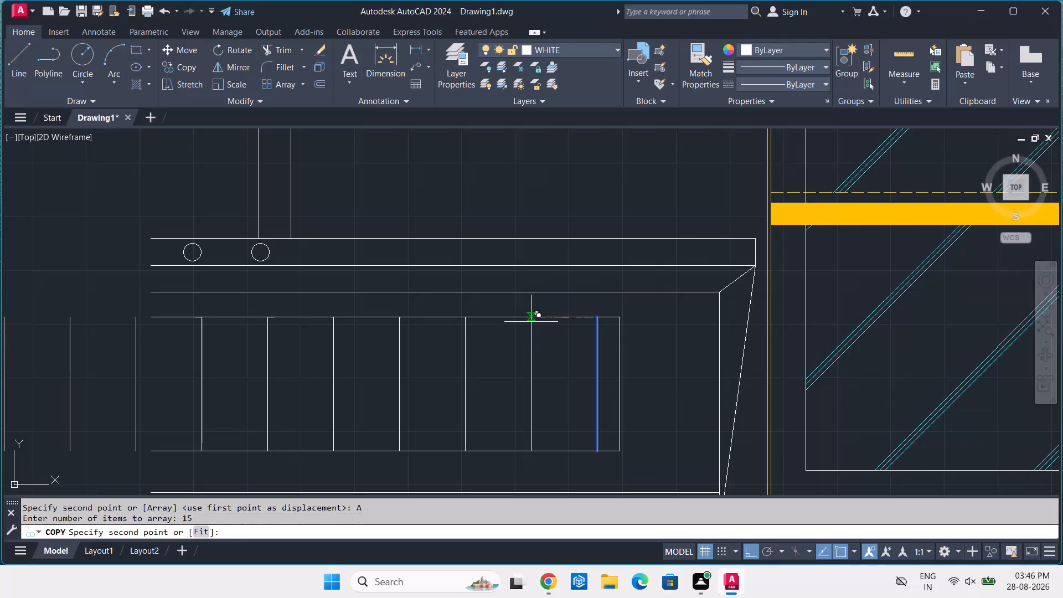
Fit the 15-item copy array of the vertical slat line across about 357 units toward the grille's open inner end.
{"action": "left_click", "coordinate": [198, 535]}
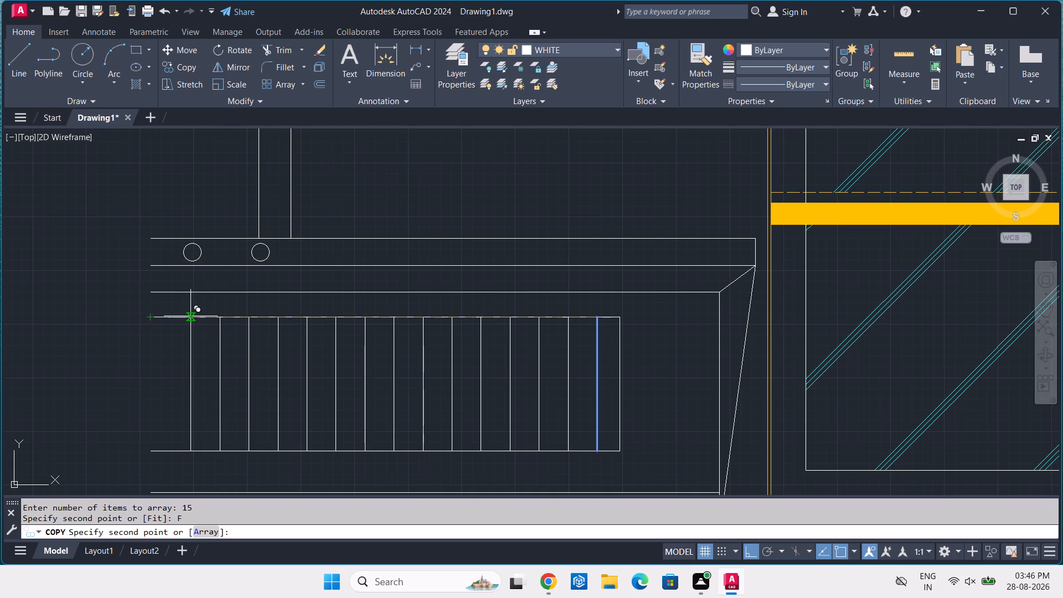
{"action": "scroll", "coordinate": [194, 313], "scroll_direction": "up", "scroll_amount": 1}
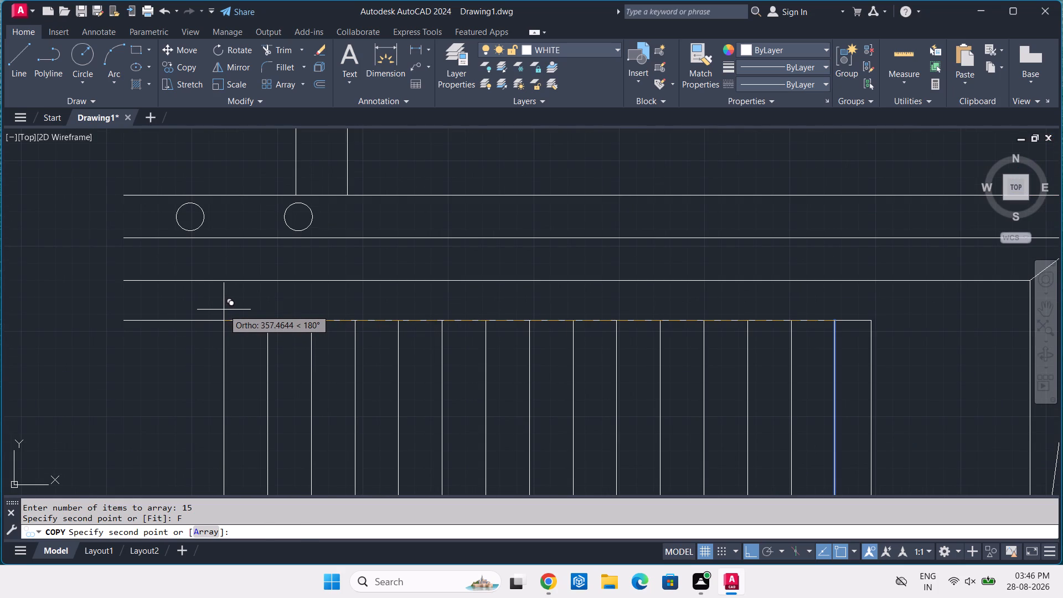
{"action": "left_click", "coordinate": [224, 310]}
{"action": "key", "text": "Return"}
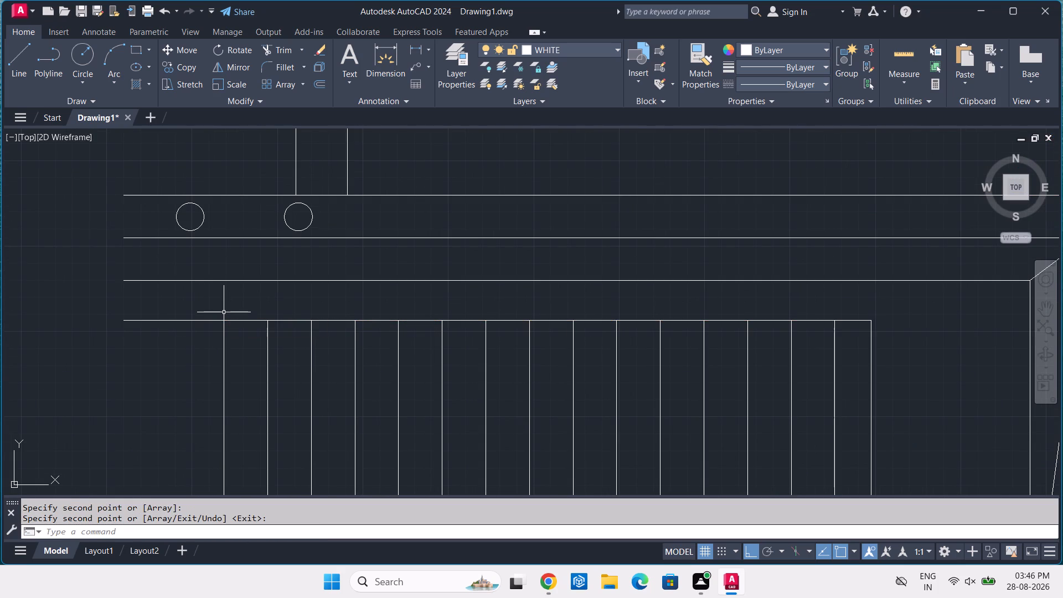
Mirror the whole white half hood, including duct, knob circles, band, slats and tapered base, about its vertical centre line, keeping the original.
{"action": "scroll", "coordinate": [246, 310], "scroll_direction": "down", "scroll_amount": 2}
{"action": "scroll", "coordinate": [400, 315], "scroll_direction": "down", "scroll_amount": 1}
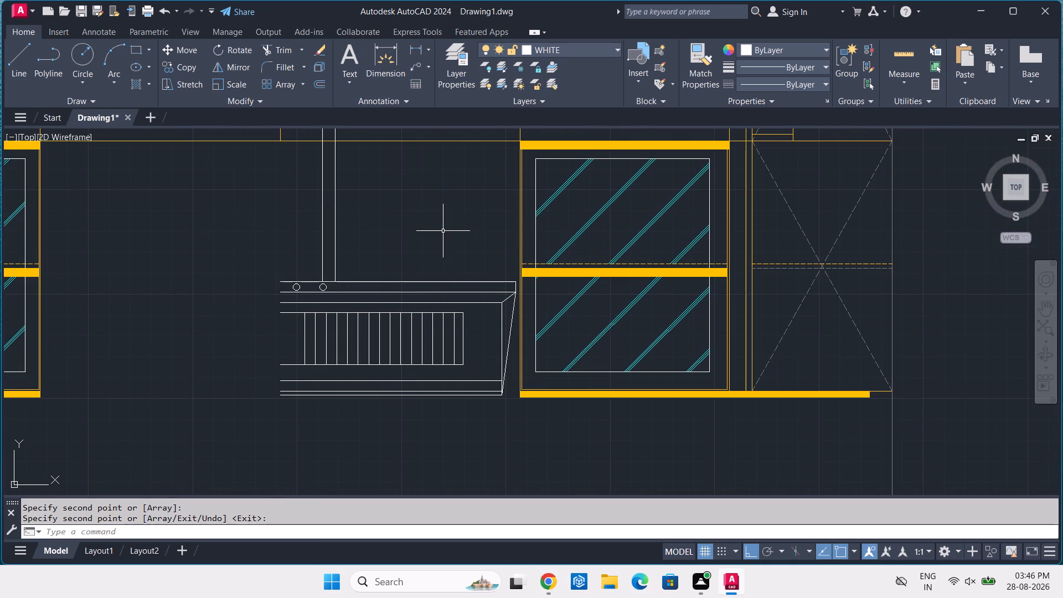
{"action": "scroll", "coordinate": [411, 169], "scroll_direction": "down", "scroll_amount": 1}
{"action": "middle_click_drag", "start_coordinate": [402, 166], "coordinate": [402, 283]}
{"action": "left_click_drag", "start_coordinate": [401, 140], "coordinate": [396, 146]}
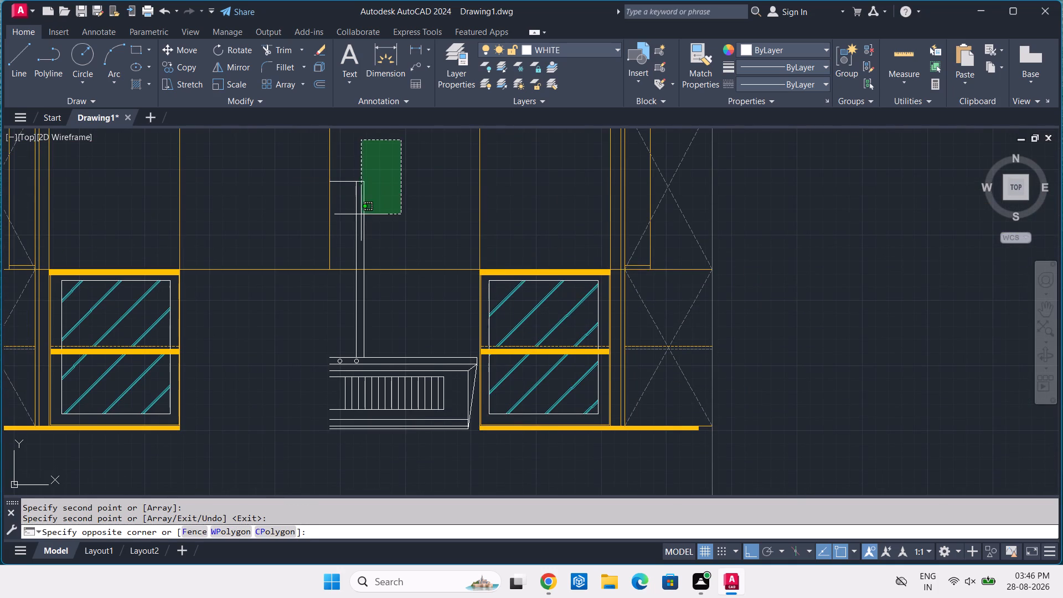
{"action": "left_click", "coordinate": [347, 226]}
{"action": "middle_click_drag", "start_coordinate": [400, 308], "coordinate": [391, 267]}
{"action": "left_click", "coordinate": [392, 265]}
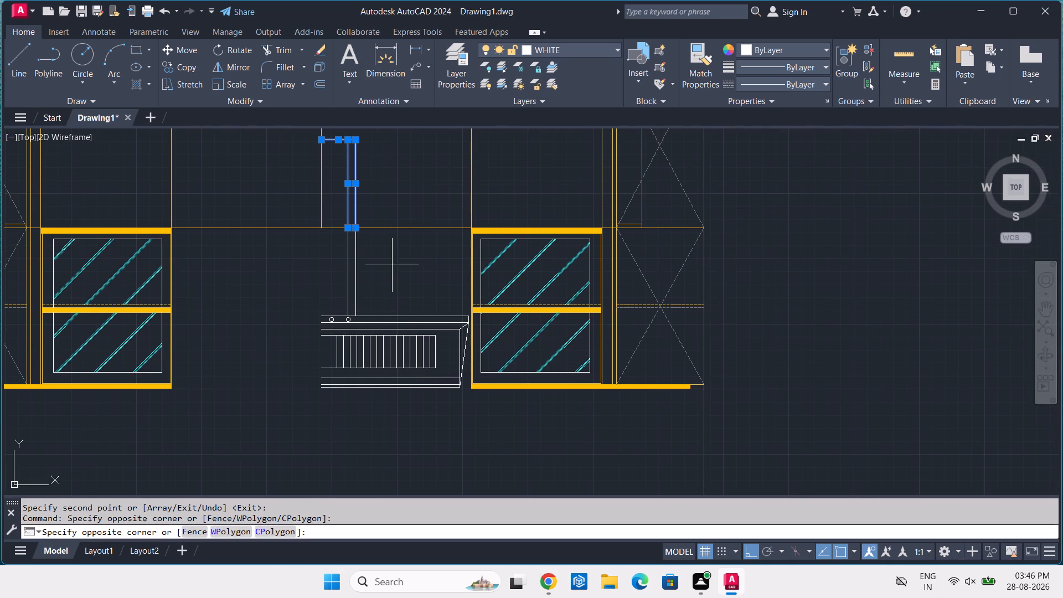
{"action": "left_click", "coordinate": [297, 413]}
{"action": "middle_click_drag", "start_coordinate": [359, 402], "coordinate": [343, 395]}
{"action": "scroll", "coordinate": [386, 370], "scroll_direction": "up", "scroll_amount": 1}
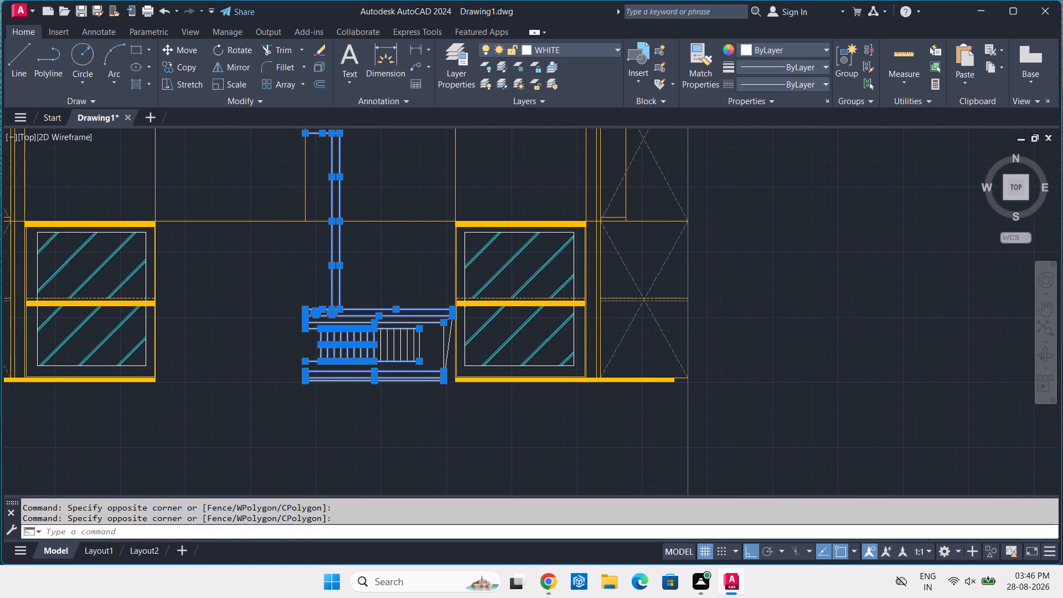
{"action": "scroll", "coordinate": [386, 370], "scroll_direction": "up", "scroll_amount": 2}
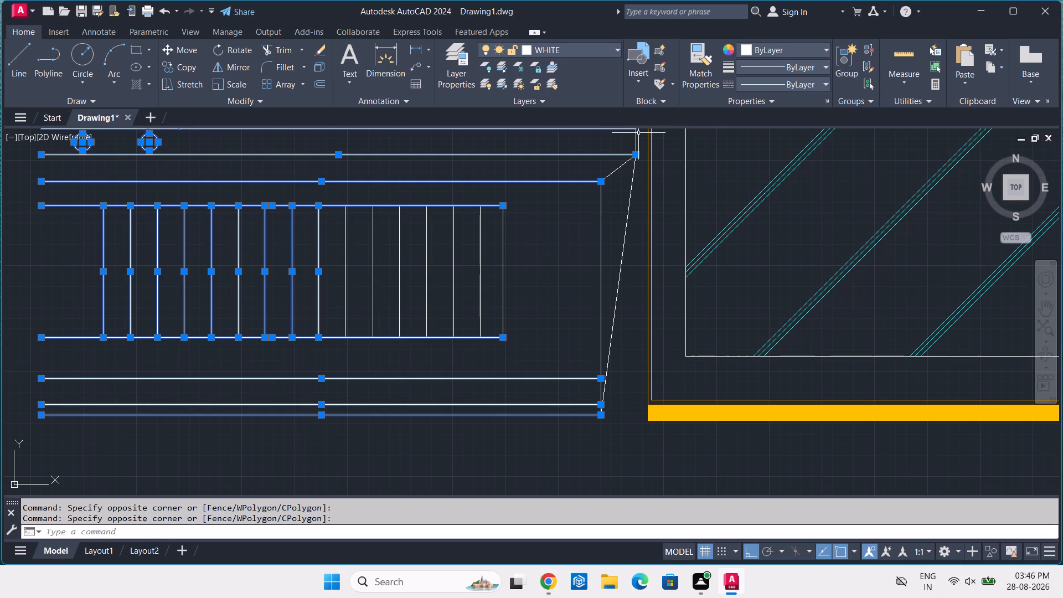
{"action": "left_click", "coordinate": [639, 137]}
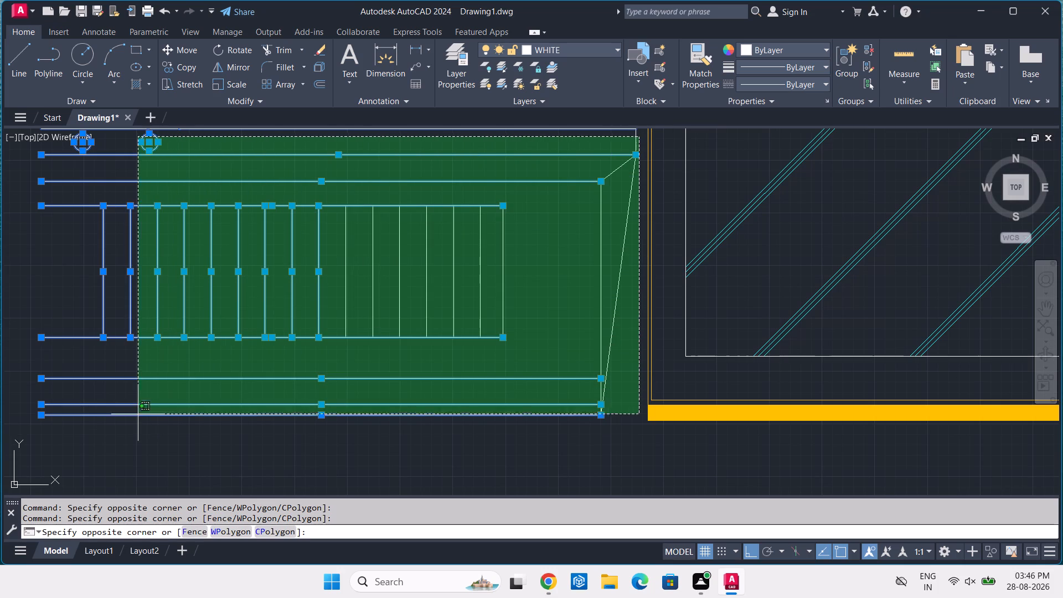
{"action": "left_click", "coordinate": [125, 418]}
{"action": "scroll", "coordinate": [127, 417], "scroll_direction": "down", "scroll_amount": 2}
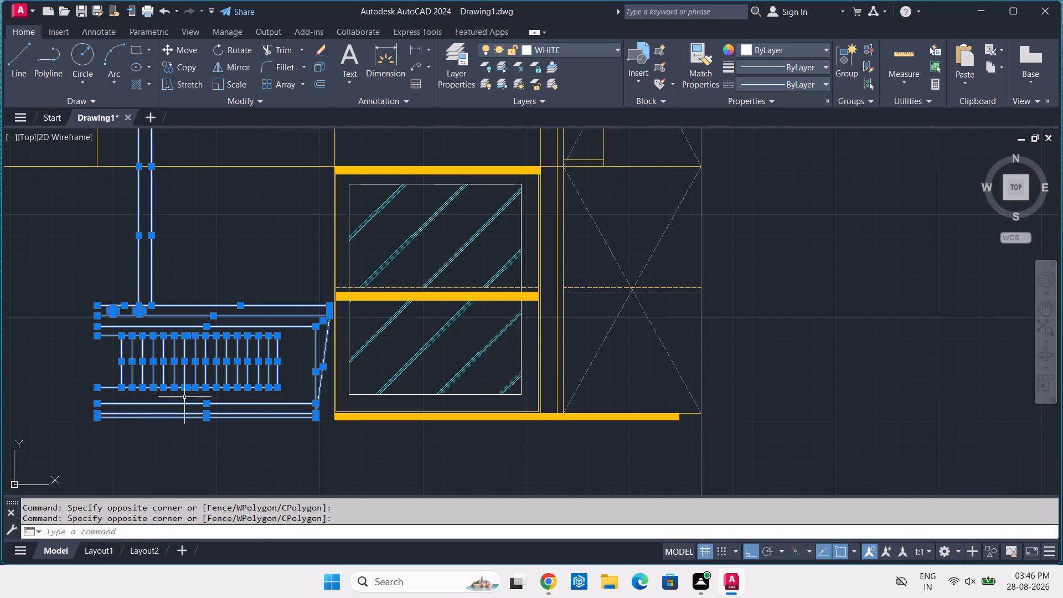
{"action": "type", "text": "MI"}
{"action": "key", "text": "space"}
{"action": "scroll", "coordinate": [197, 377], "scroll_direction": "down", "scroll_amount": 1}
{"action": "middle_click_drag", "start_coordinate": [218, 299], "coordinate": [381, 310]}
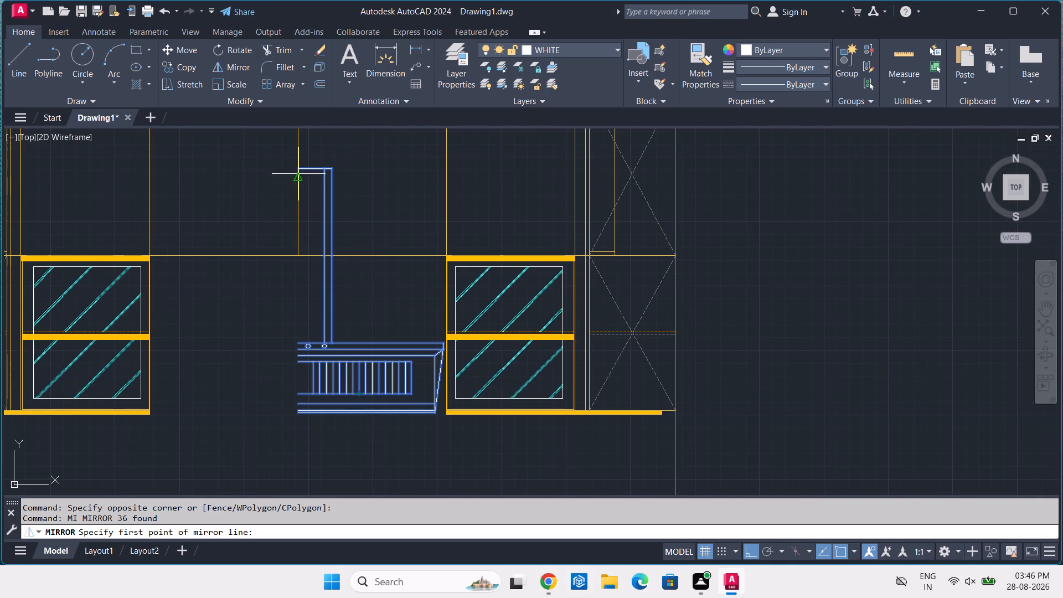
{"action": "left_click", "coordinate": [298, 167]}
{"action": "left_click", "coordinate": [293, 435]}
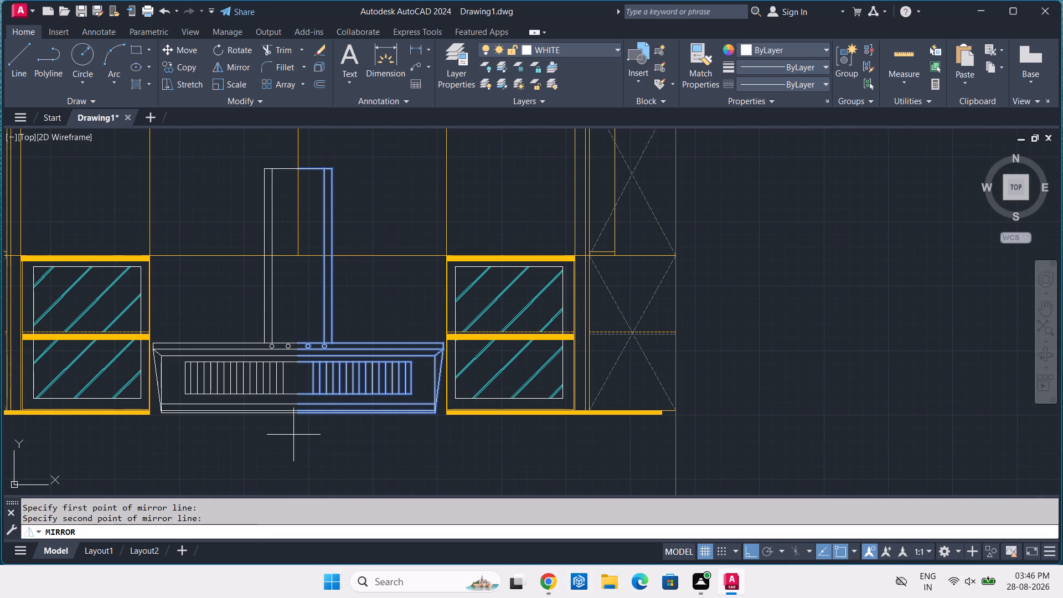
{"action": "key", "text": "Return"}
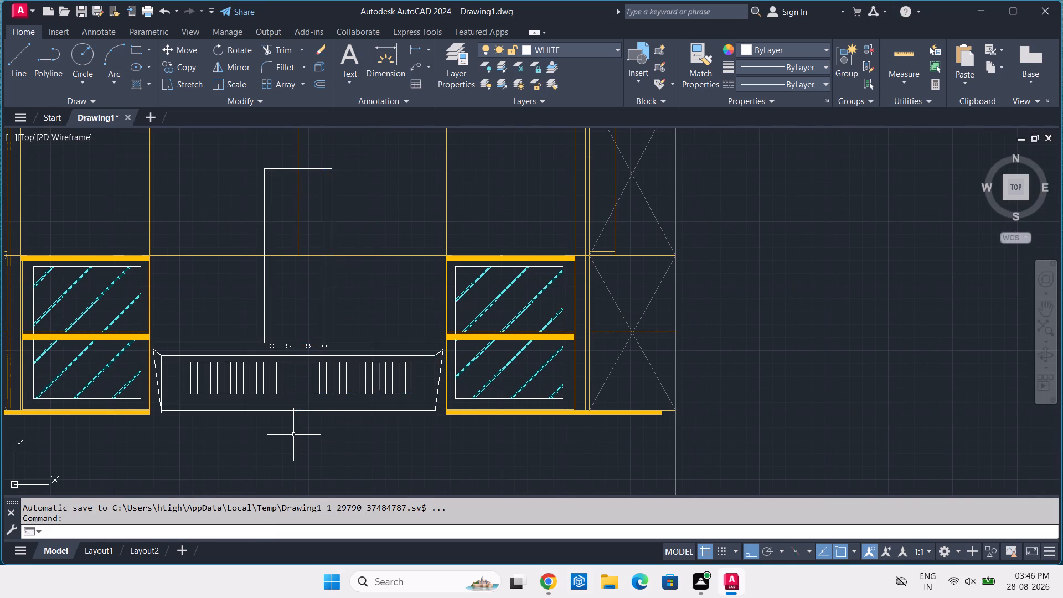
Copy the innermost slat of the original half four times across the grille's central gap, at roughly the existing slat spacing.
{"action": "scroll", "coordinate": [247, 365], "scroll_direction": "up", "scroll_amount": 2}
{"action": "middle_click_drag", "start_coordinate": [375, 411], "coordinate": [384, 337]}
{"action": "scroll", "coordinate": [386, 336], "scroll_direction": "up", "scroll_amount": 1}
{"action": "left_click", "coordinate": [433, 341]}
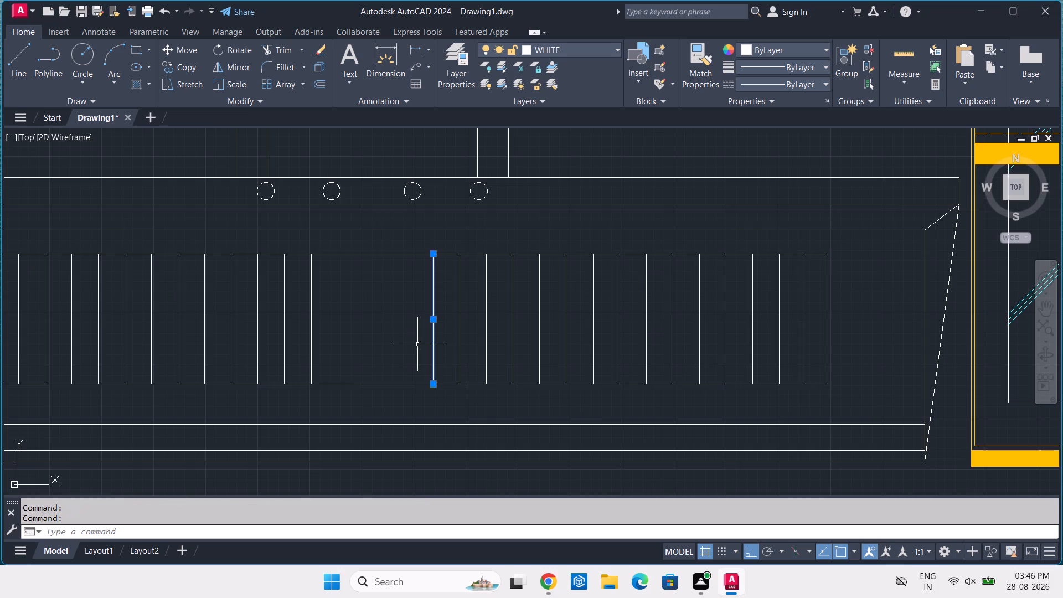
{"action": "type", "text": "CO"}
{"action": "key", "text": "space"}
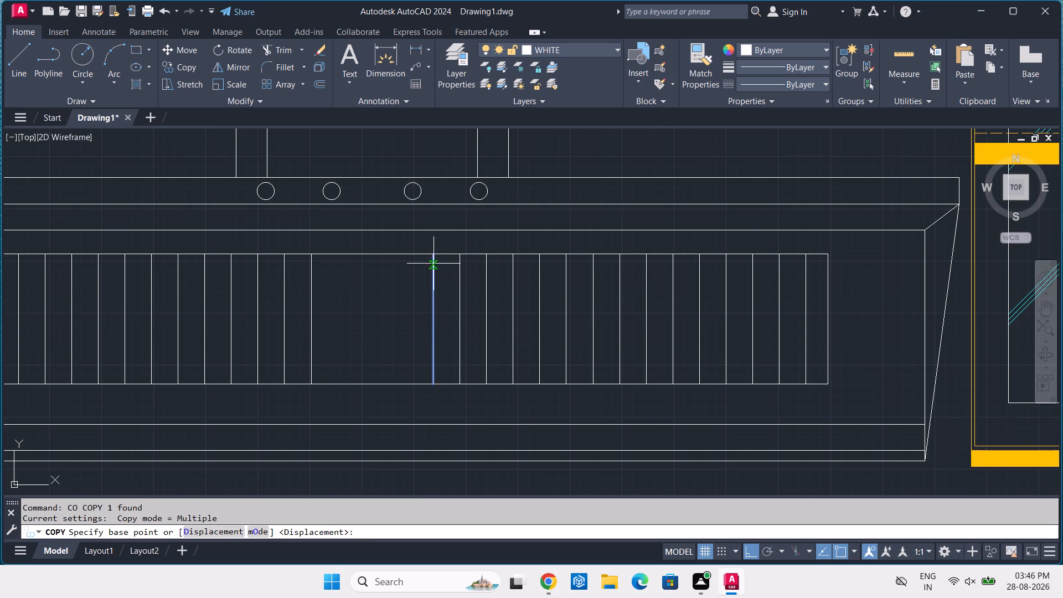
{"action": "left_click", "coordinate": [436, 254]}
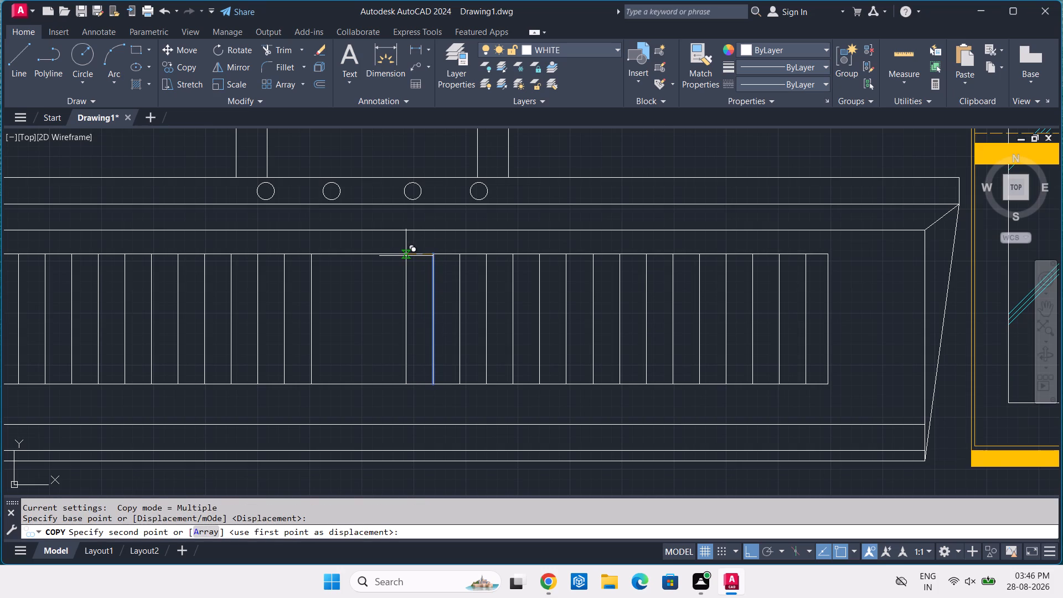
{"action": "left_click", "coordinate": [406, 256]}
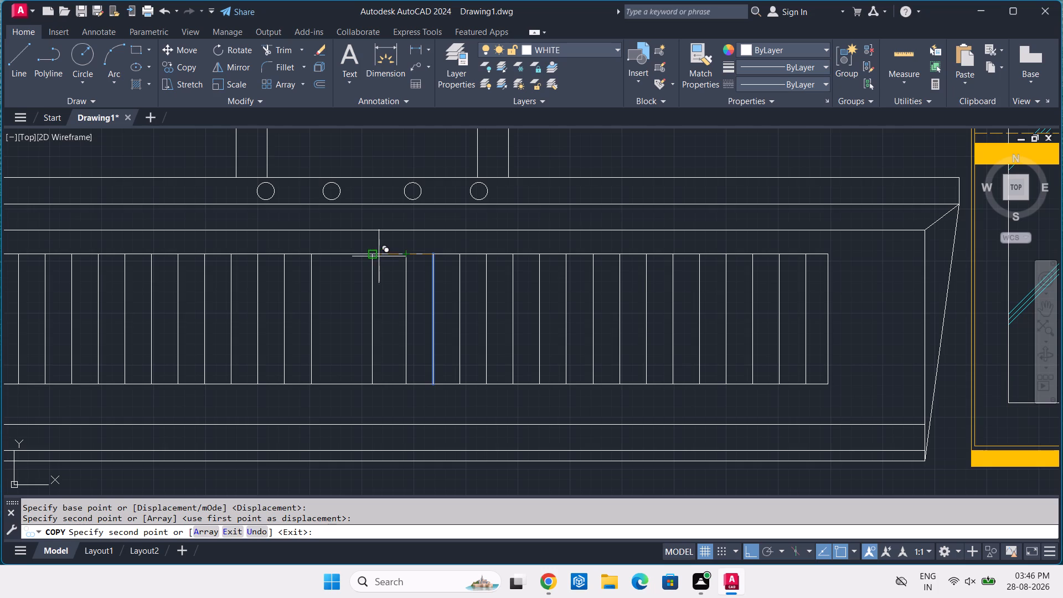
{"action": "left_click", "coordinate": [378, 255]}
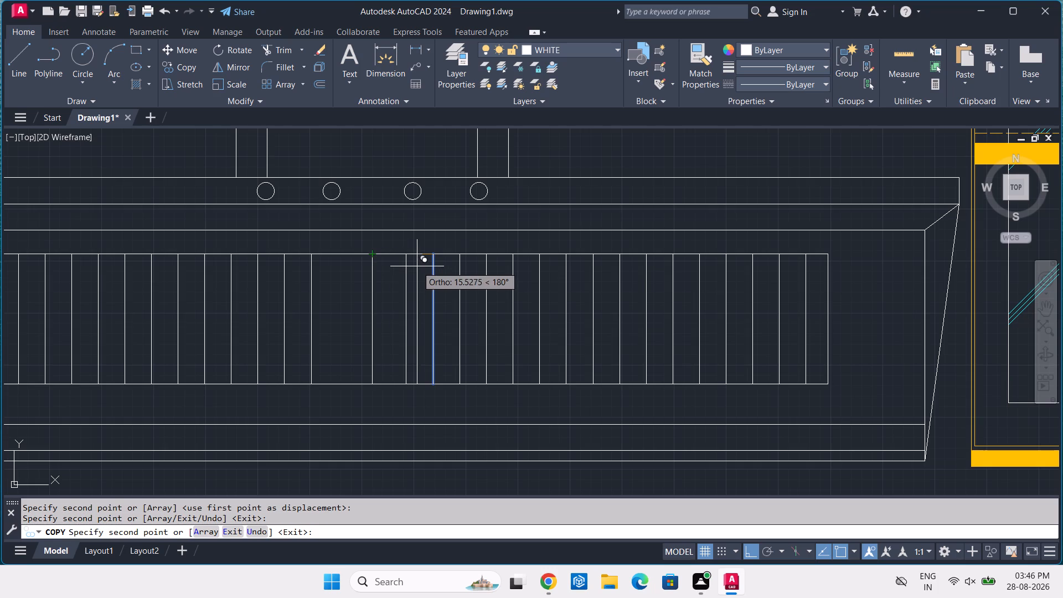
{"action": "key", "text": "ctrl+z"}
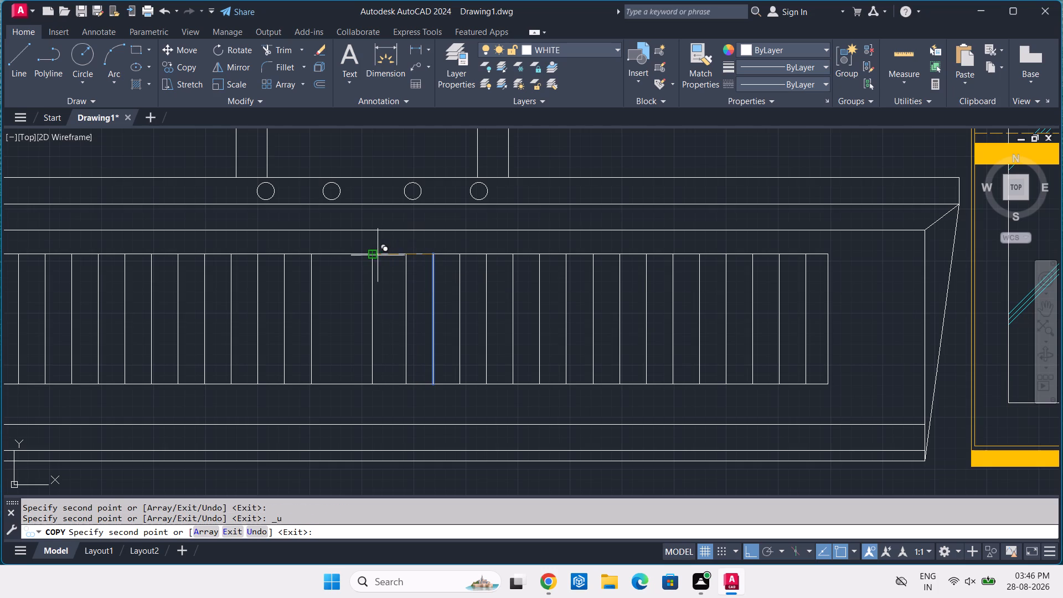
{"action": "scroll", "coordinate": [378, 255], "scroll_direction": "up", "scroll_amount": 1}
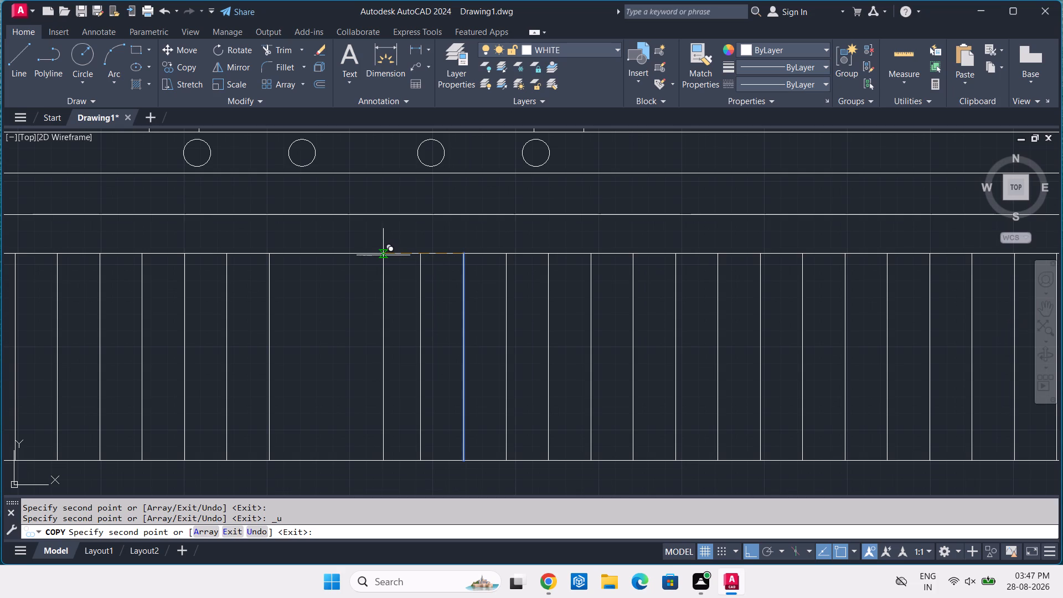
{"action": "left_click", "coordinate": [379, 254]}
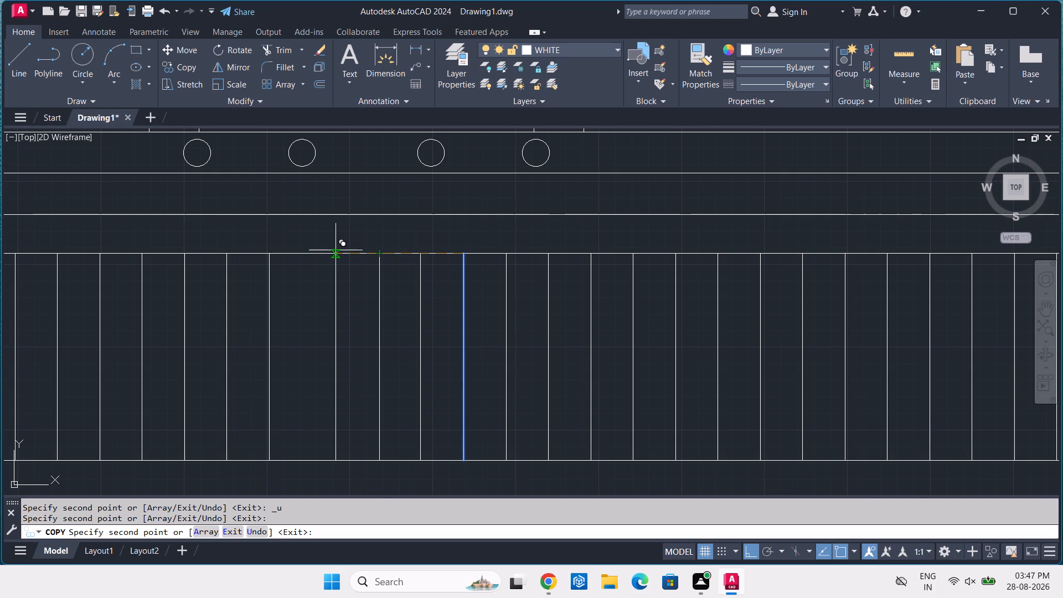
{"action": "left_click", "coordinate": [335, 250]}
{"action": "left_click", "coordinate": [301, 249]}
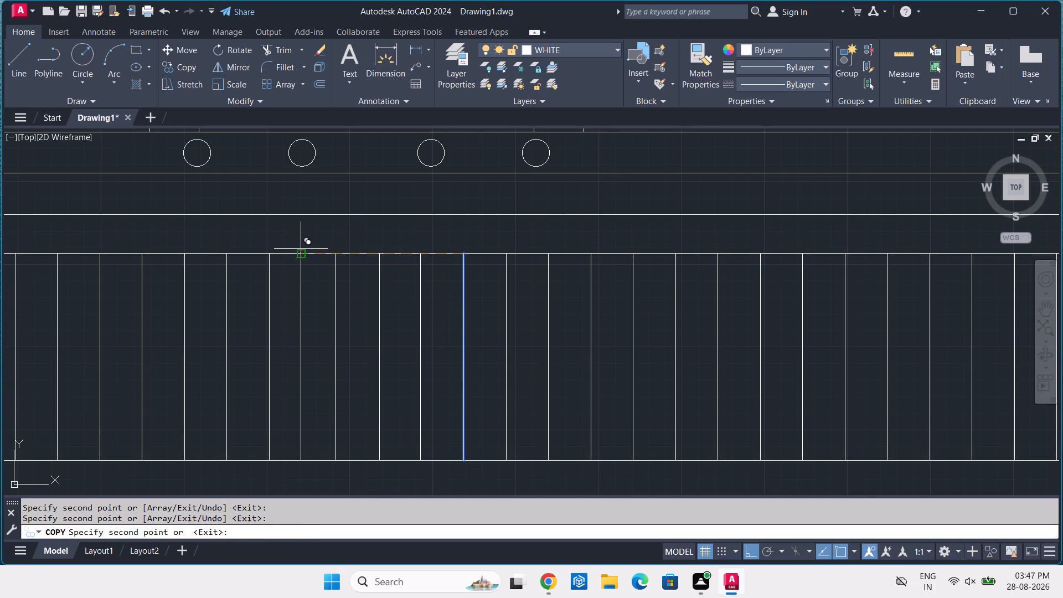
{"action": "key", "text": "Return"}
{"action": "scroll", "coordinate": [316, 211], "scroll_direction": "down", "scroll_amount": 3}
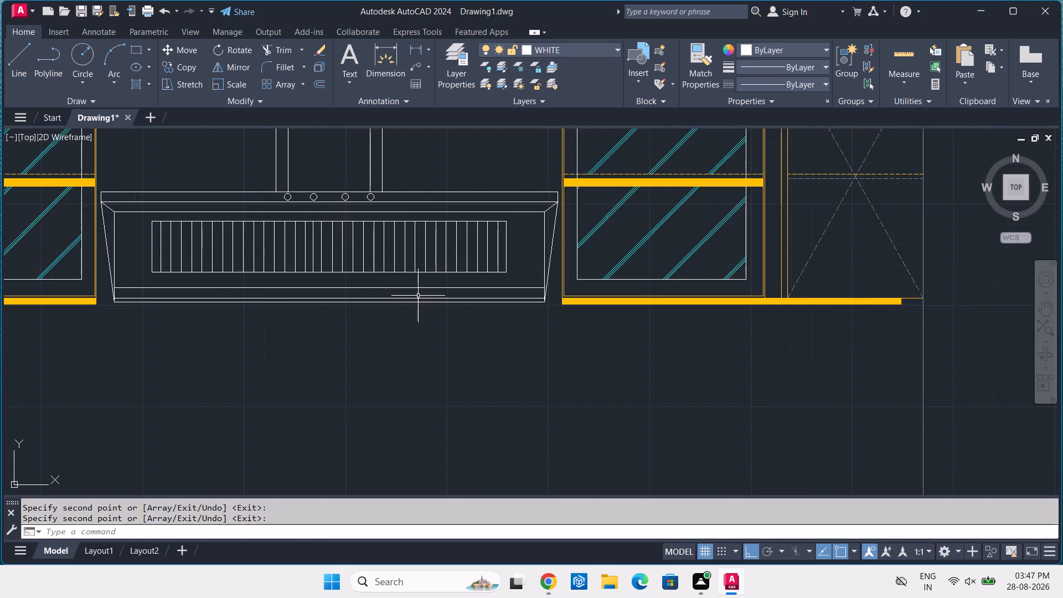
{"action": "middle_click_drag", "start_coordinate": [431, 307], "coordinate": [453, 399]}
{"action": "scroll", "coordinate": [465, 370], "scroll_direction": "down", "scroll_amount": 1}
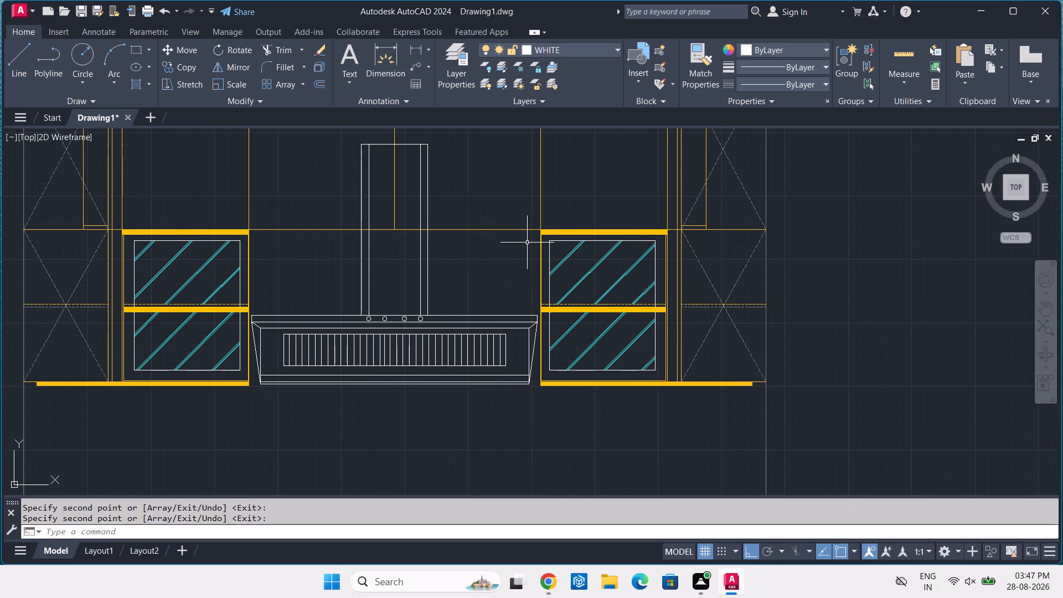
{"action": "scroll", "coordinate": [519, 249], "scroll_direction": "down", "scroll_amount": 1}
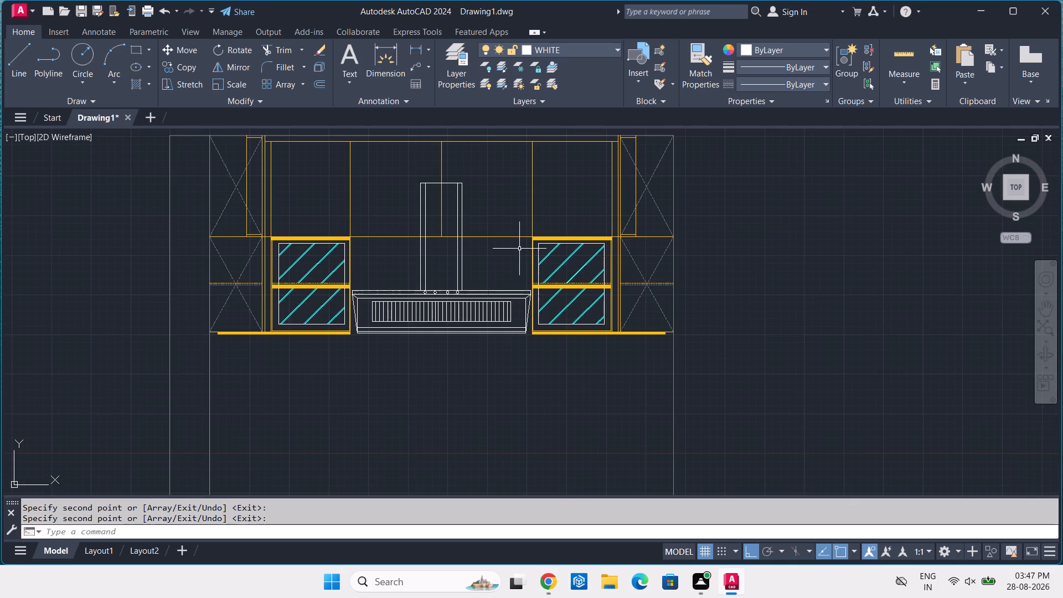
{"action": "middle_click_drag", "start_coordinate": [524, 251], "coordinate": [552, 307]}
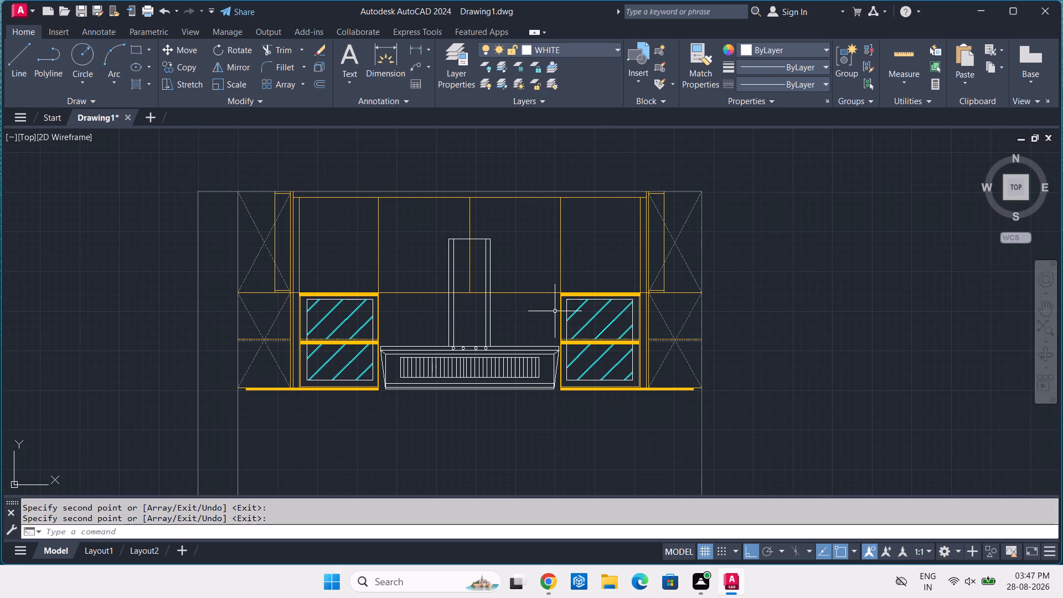